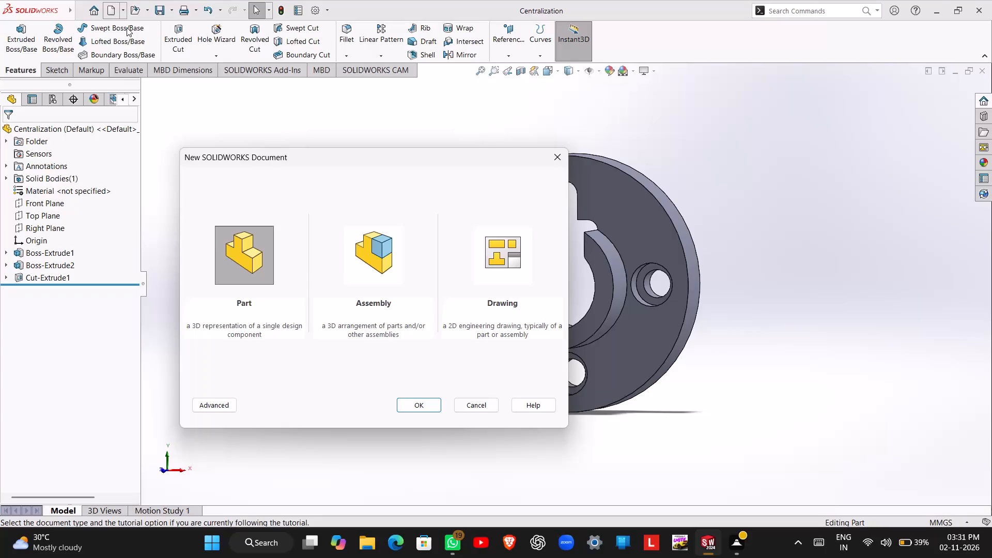
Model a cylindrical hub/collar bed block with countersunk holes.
Create a new part document.
click(407, 400)
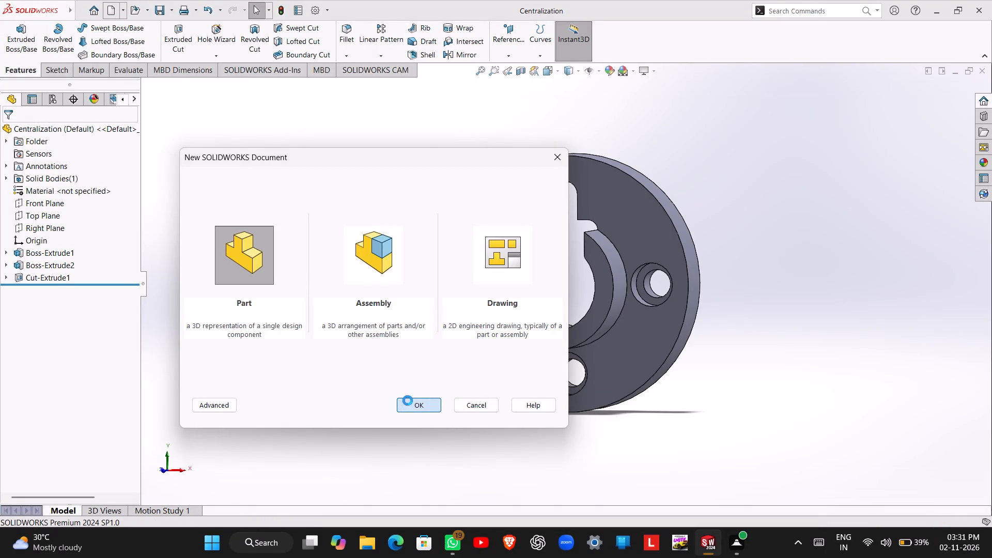
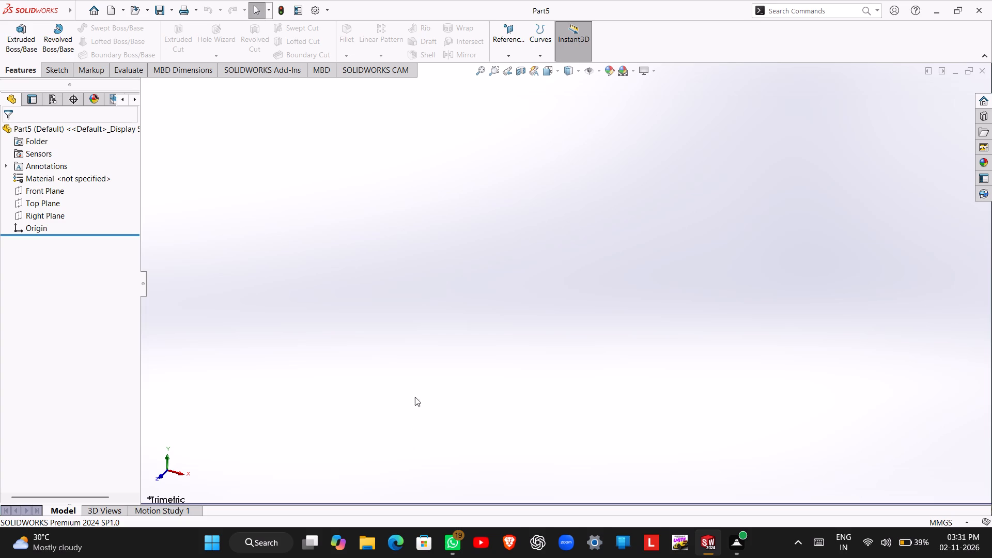
Start a new sketch on the Right Plane.
click(55, 213)
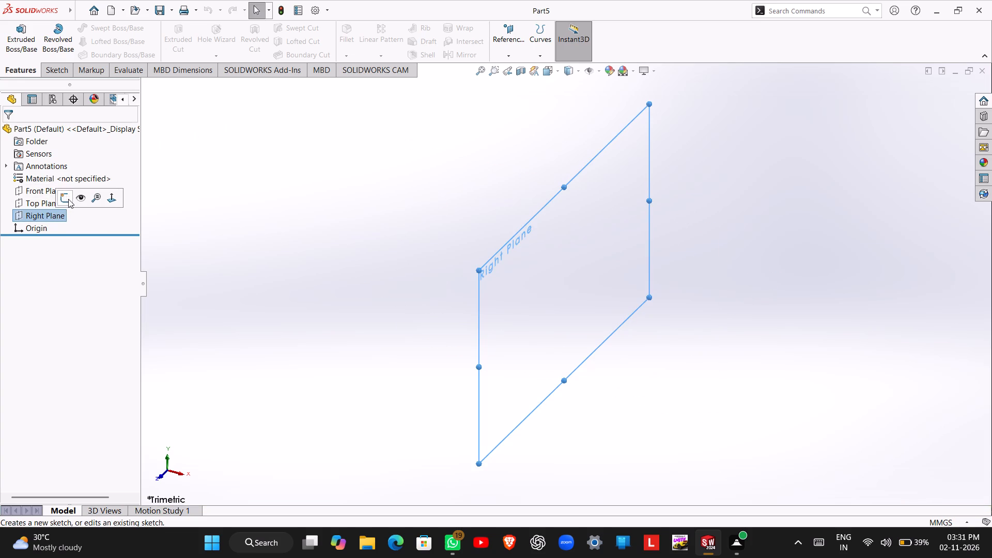
click(68, 199)
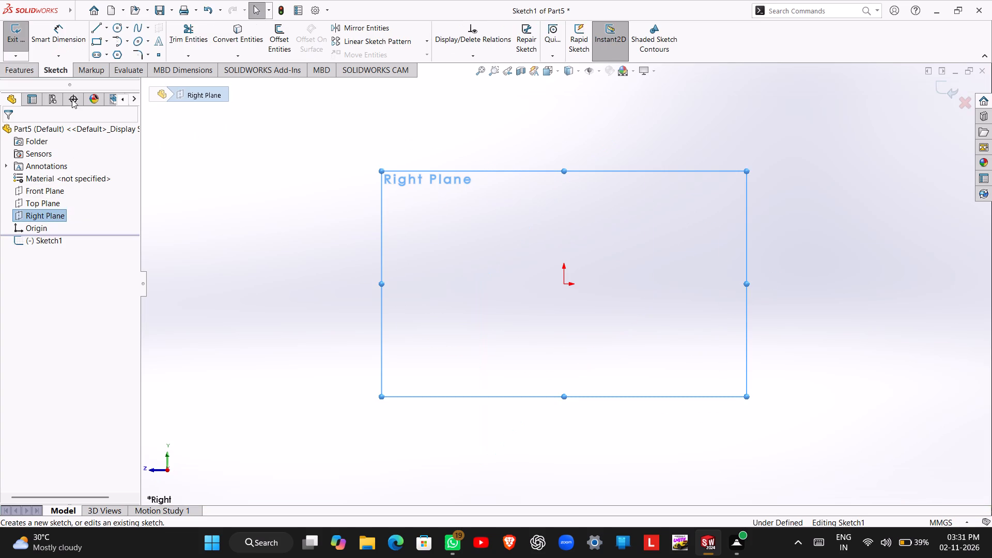
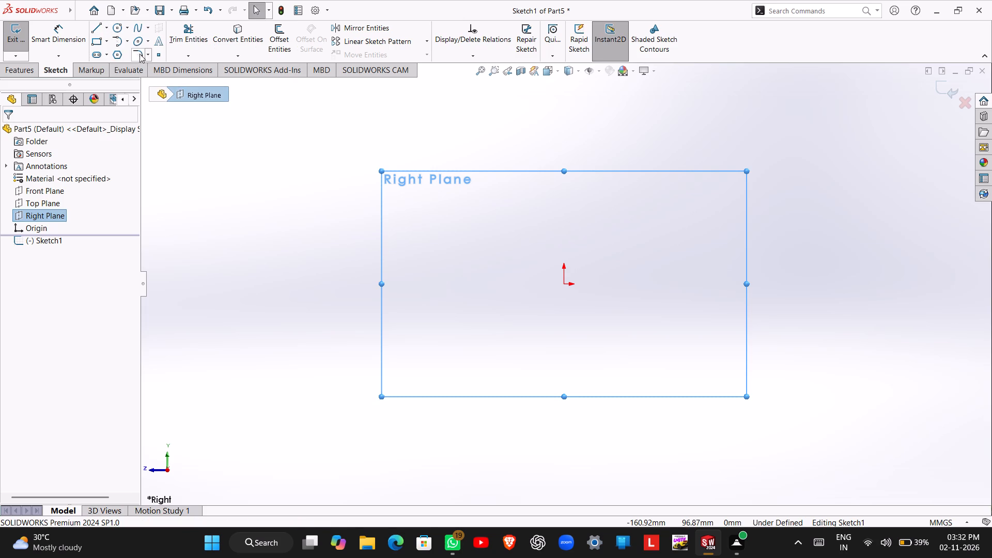
Sketch a vertical line going upward from the origin on the Right Plane.
click(93, 27)
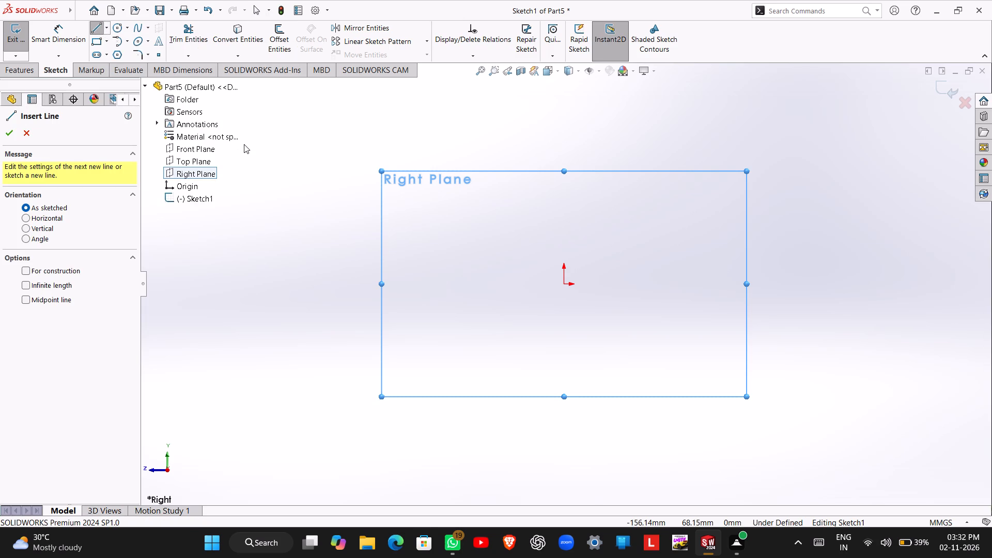
click(564, 285)
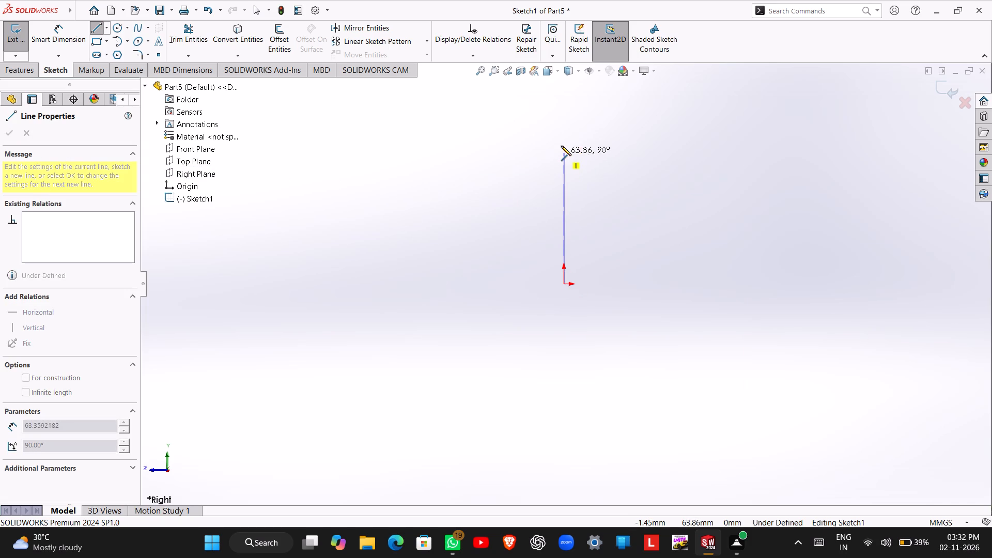
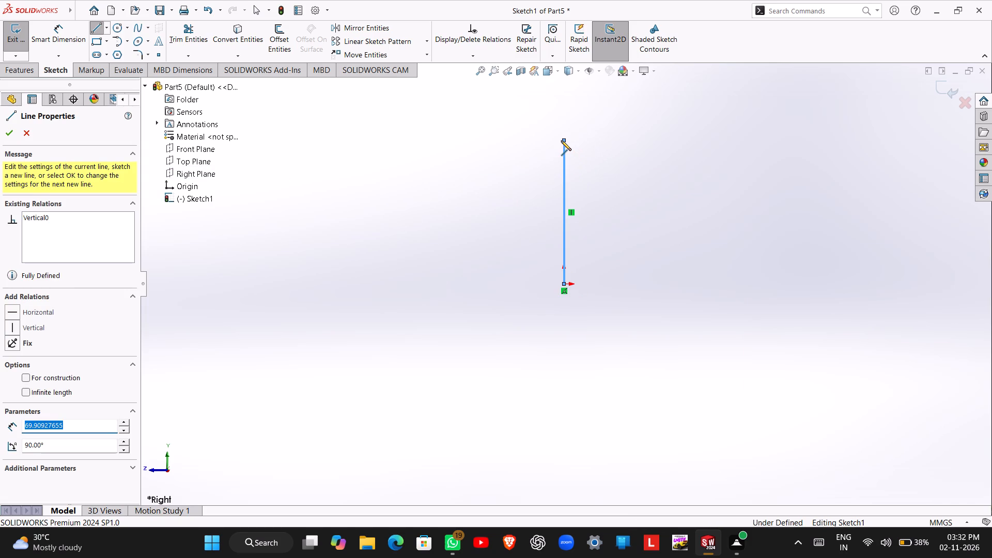
Convert the vertical line rising from the origin into a construction line.
key(Escape)
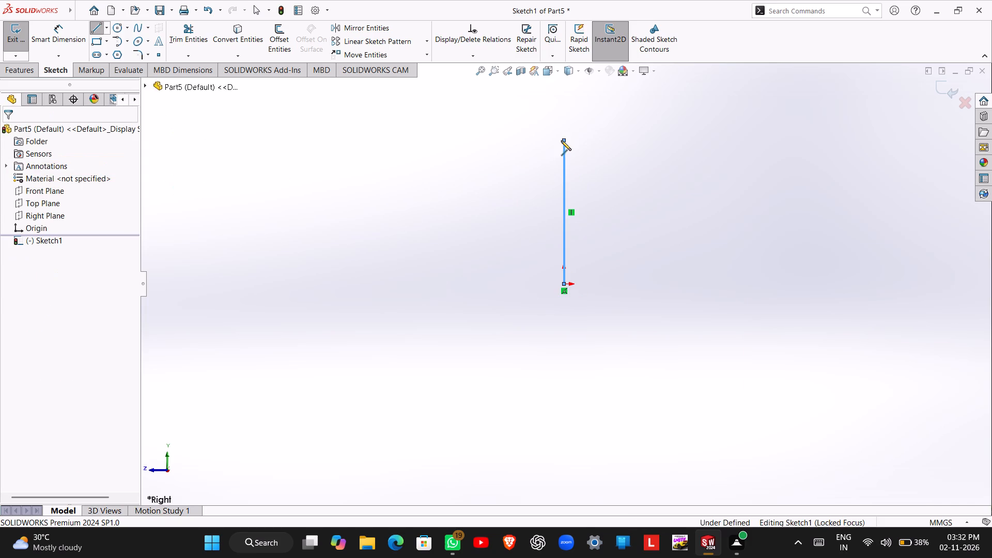
click(562, 195)
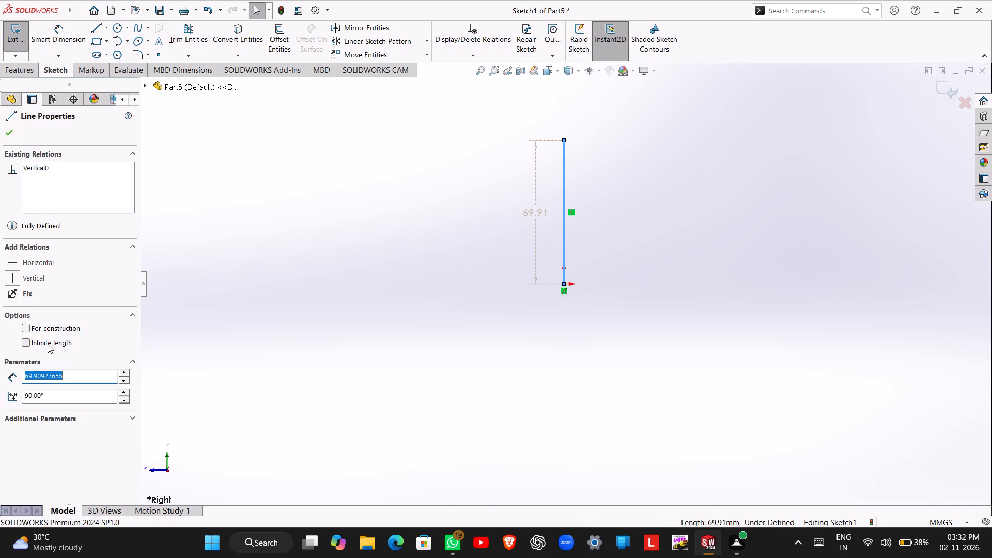
click(32, 327)
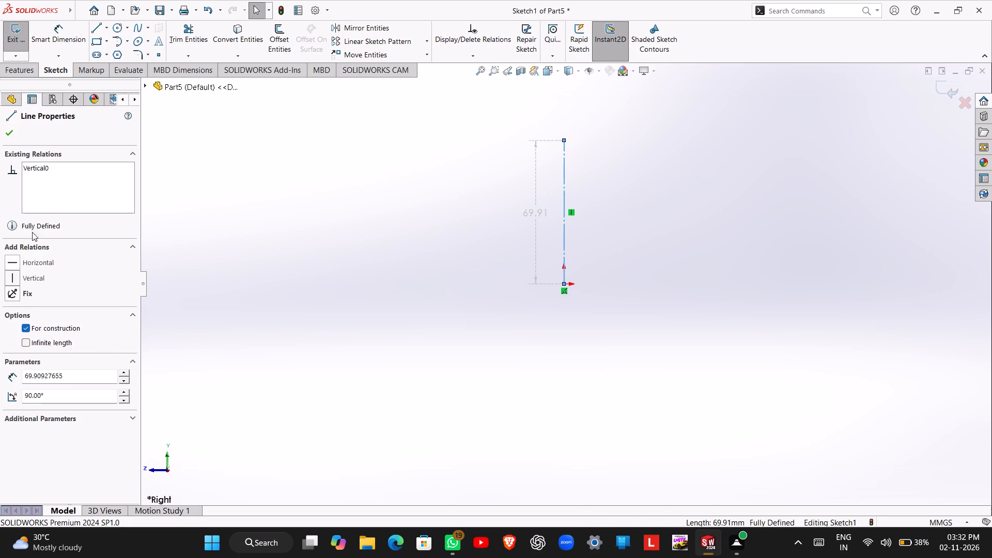
click(8, 132)
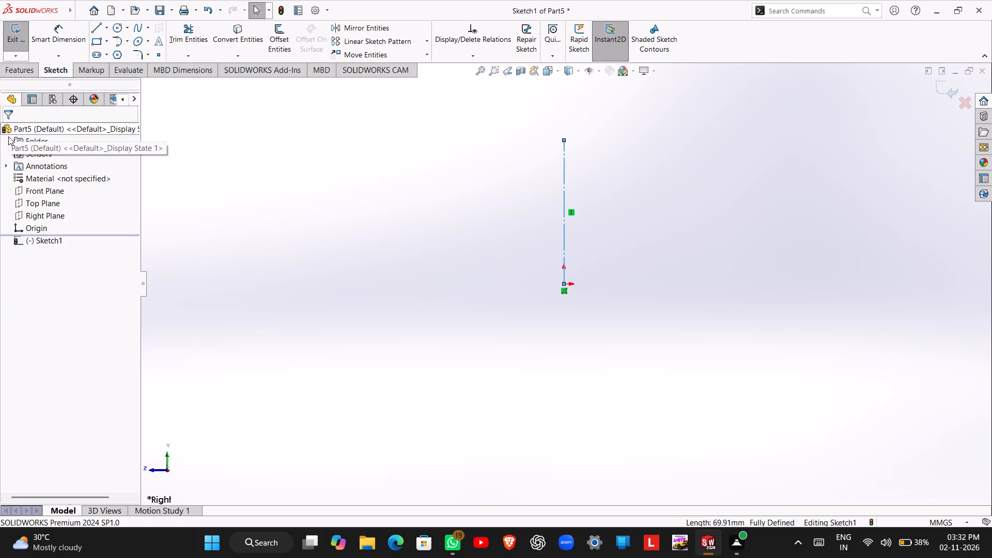
Sketch a vertical line about 73 mm long, parallel to the construction line and about 25 mm to its right.
click(97, 30)
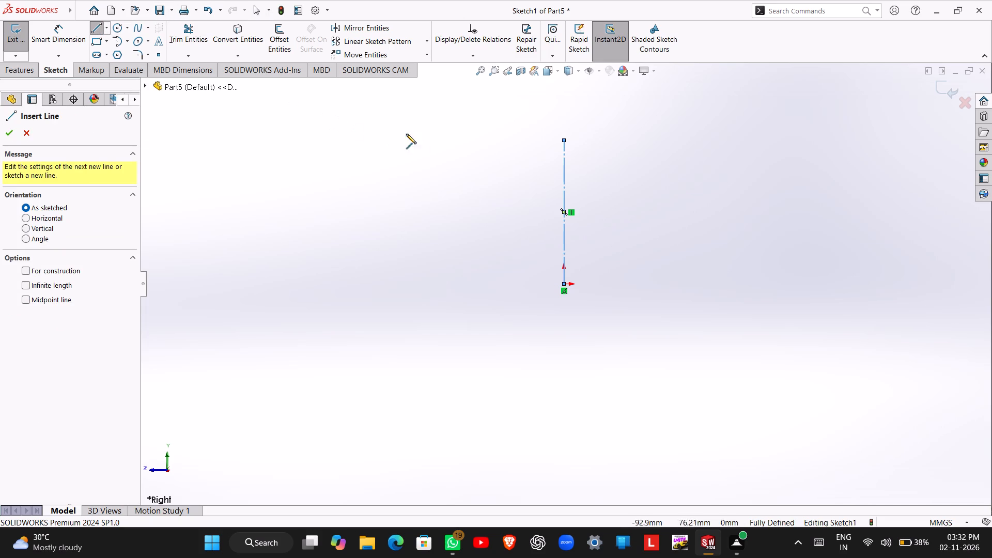
click(616, 138)
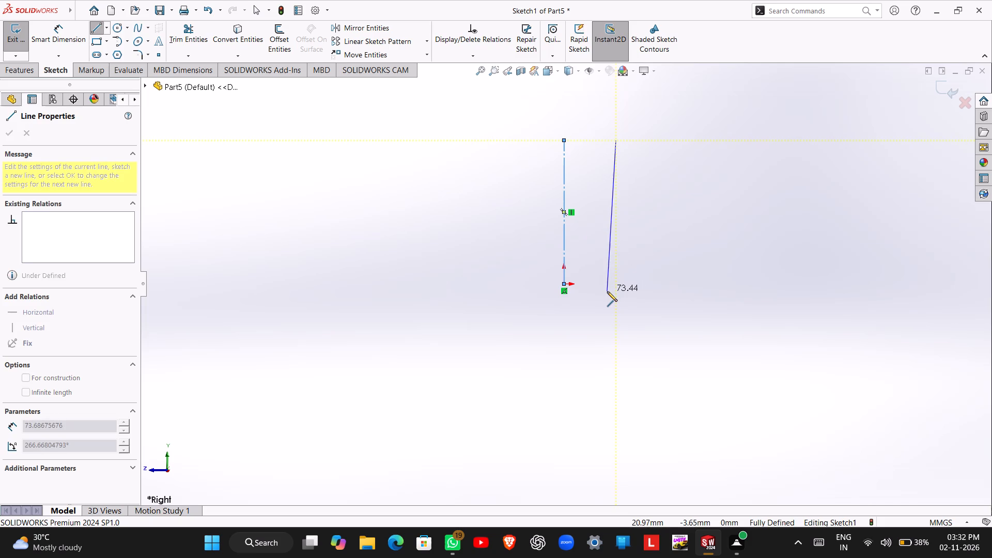
click(615, 290)
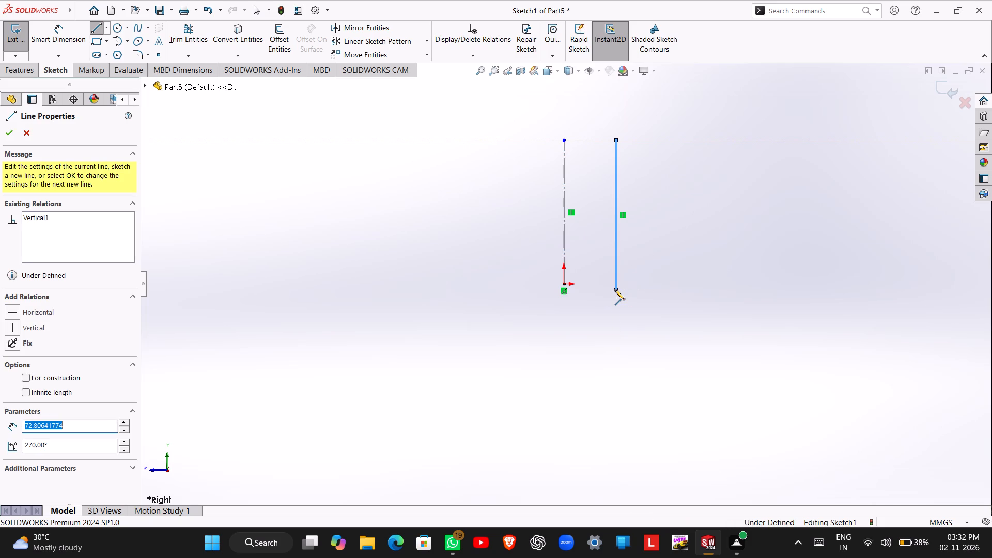
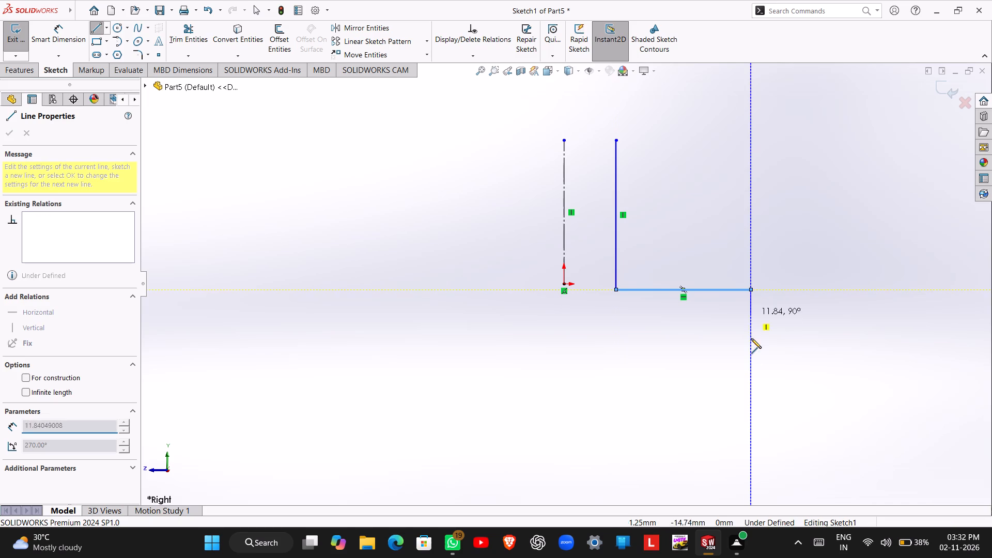
Continue the stepped line profile down, about 25 mm right, up about 82 mm, back left, and up about 51 mm level with the first line's top.
click(750, 409)
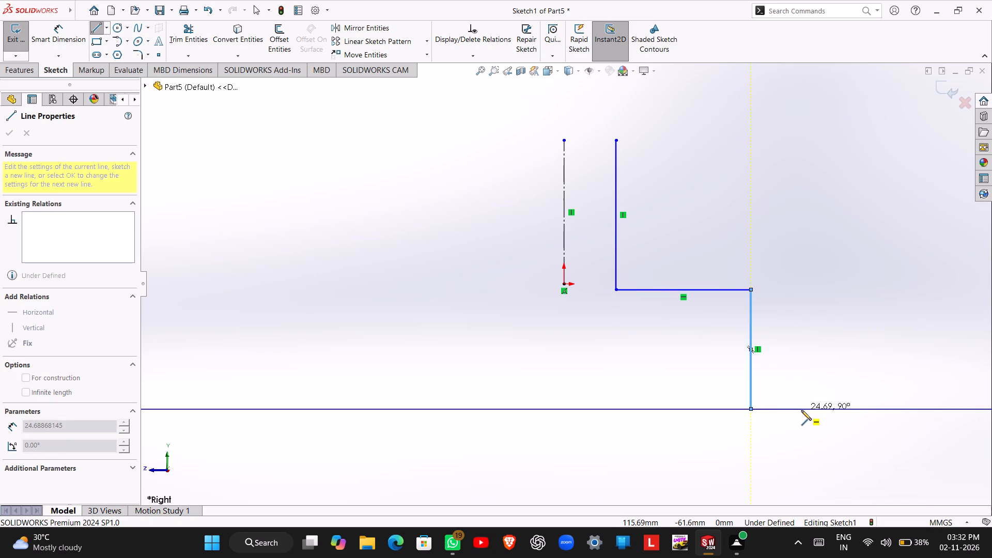
click(801, 410)
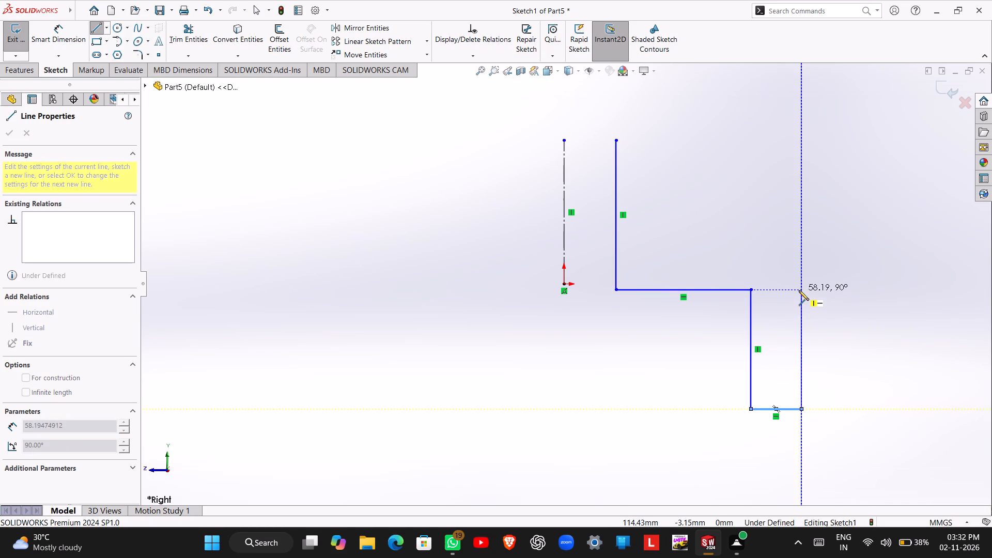
click(802, 246)
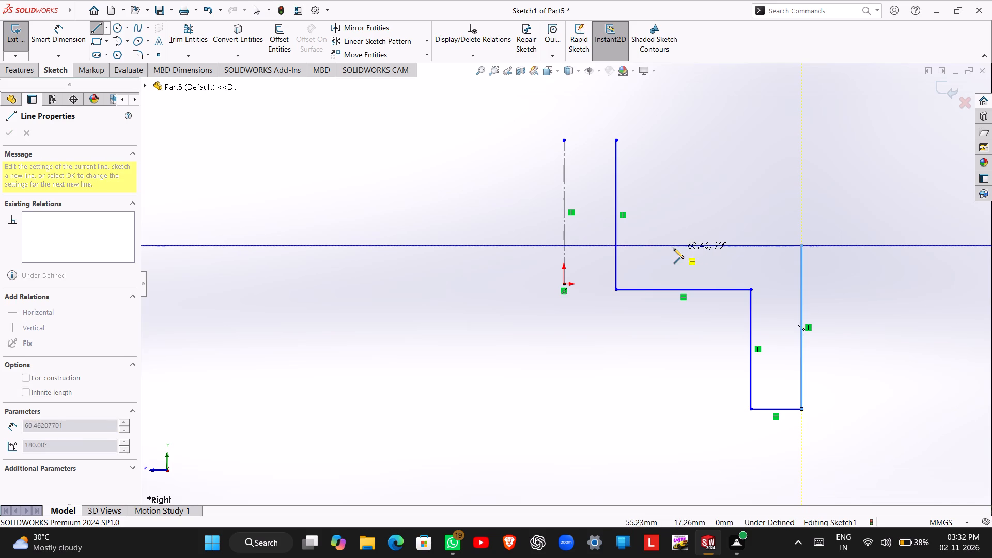
click(658, 244)
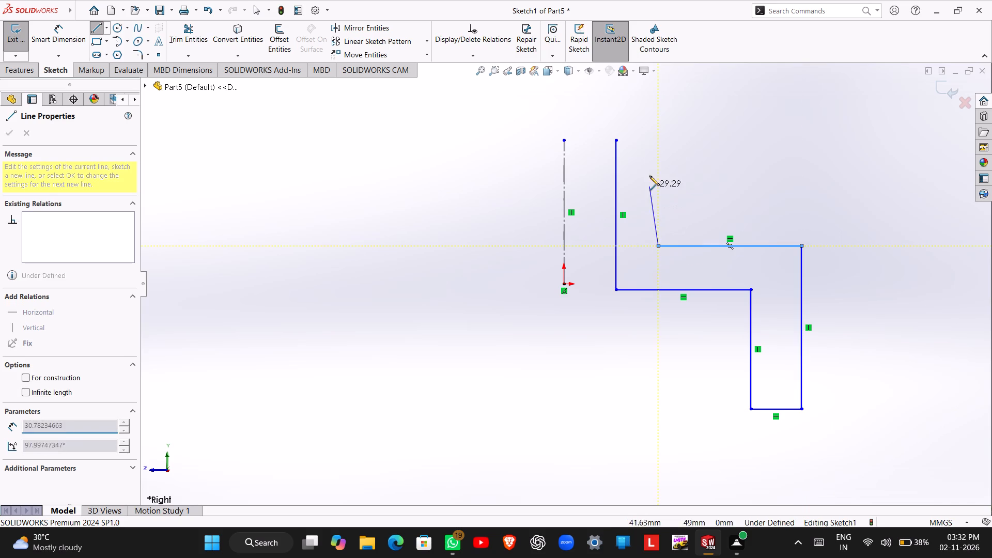
click(657, 139)
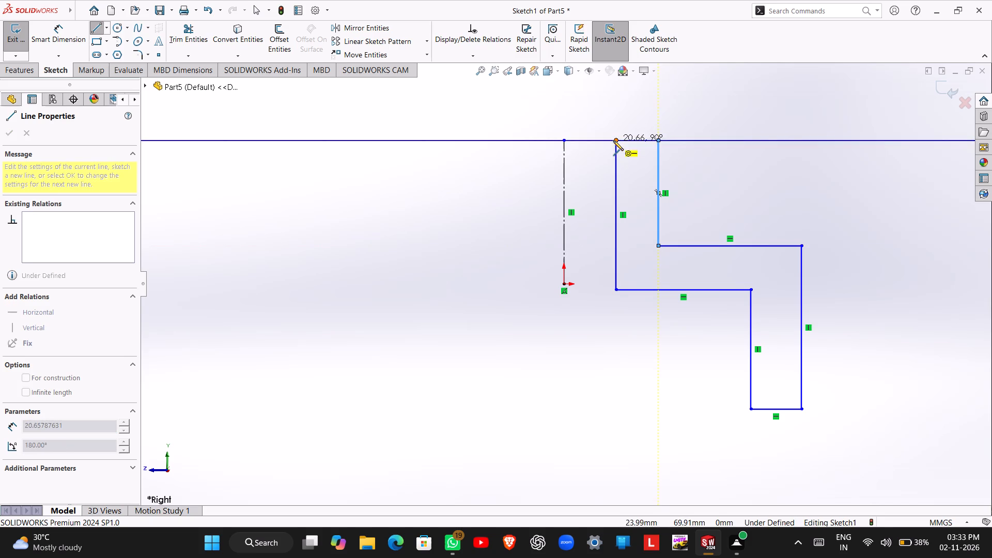
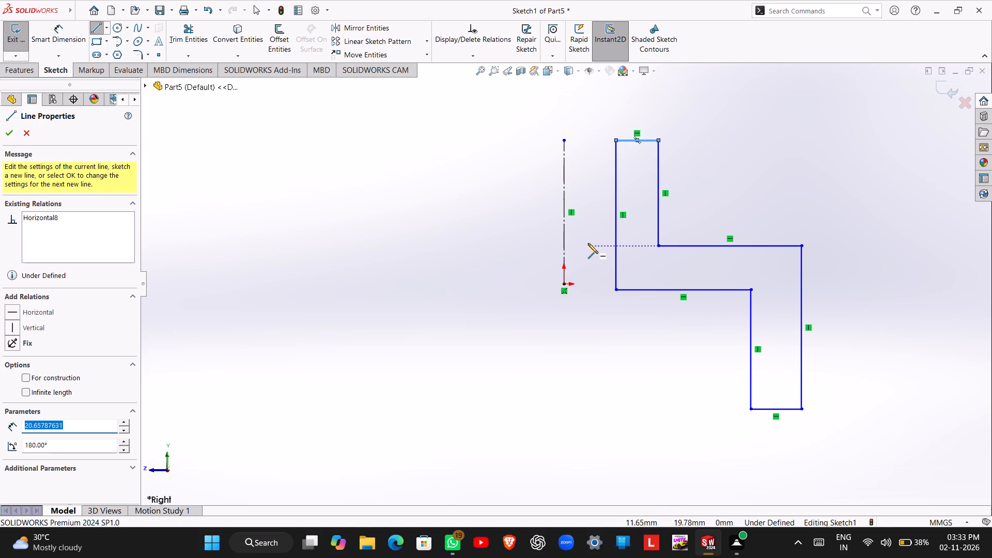
End the line chain and start Smart Dimension to dimension the stepped profile sketch.
key(Escape)
right_drag(522, 375, 529, 290)
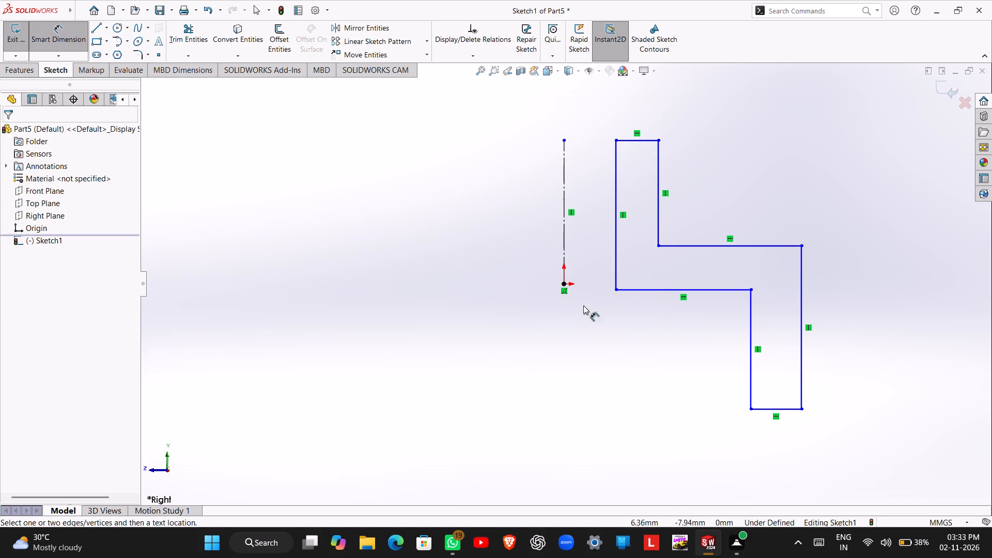
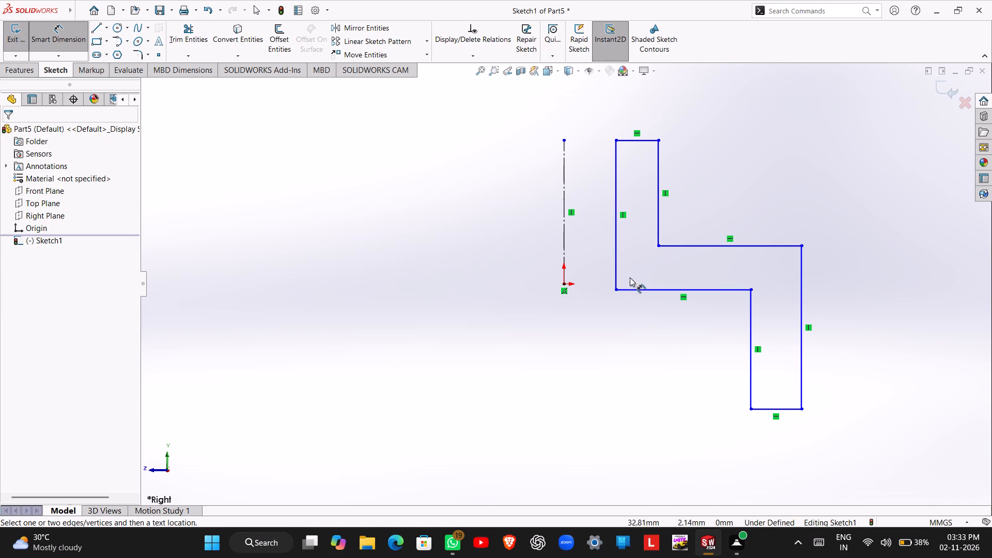
Dimension the doubled (diameter) distance from the profile's inner vertical line across the vertical construction line.
click(614, 258)
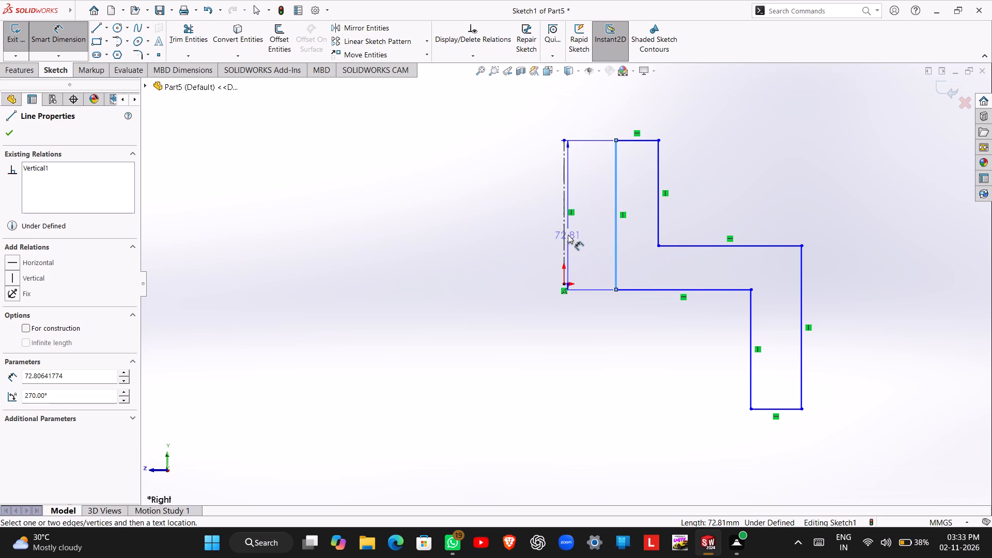
click(564, 238)
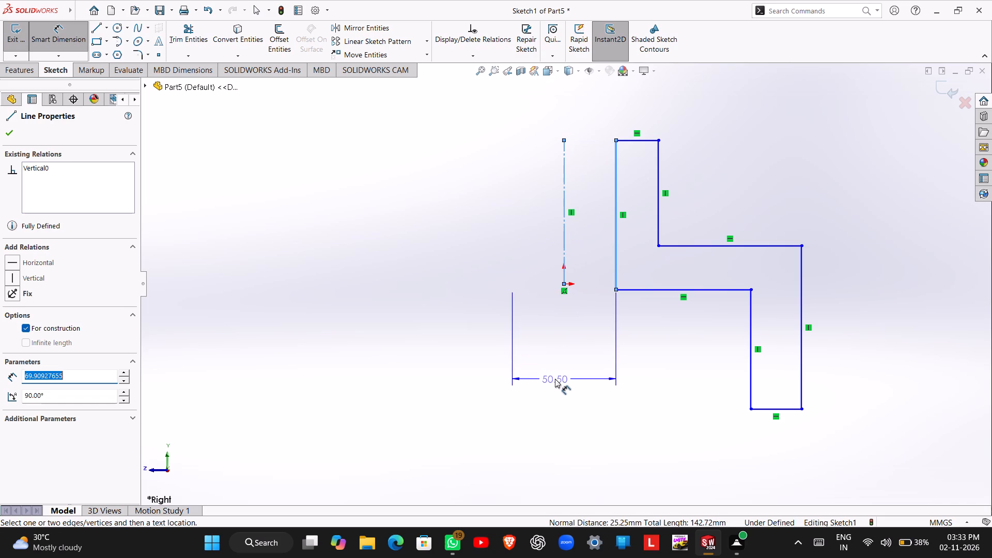
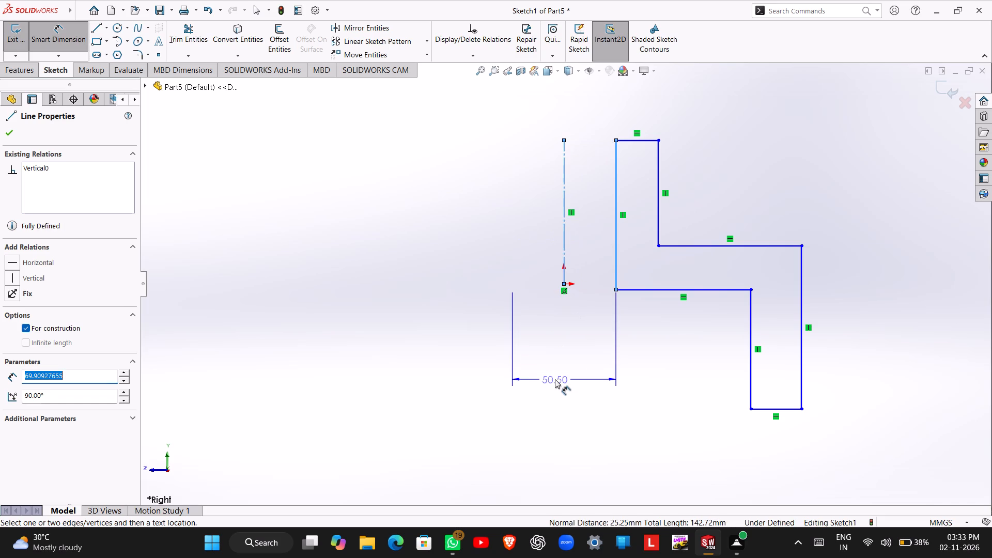
Place the diameter dimension of the profile's inner vertical line below the construction line, opening its value for editing.
click(555, 379)
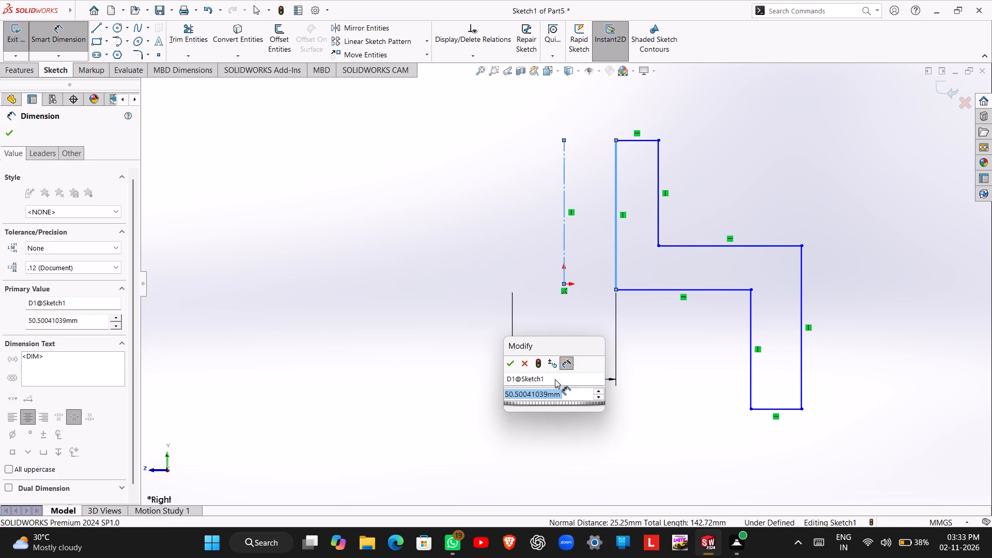
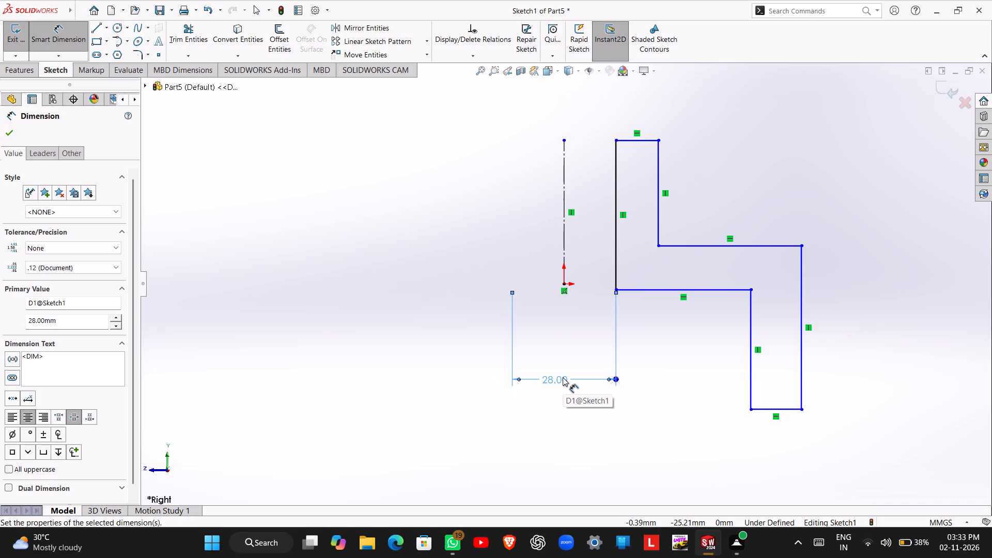
Dimension the vertical distance between the outer corner of the upper step edge and the inner corner of the lower step edge.
click(801, 244)
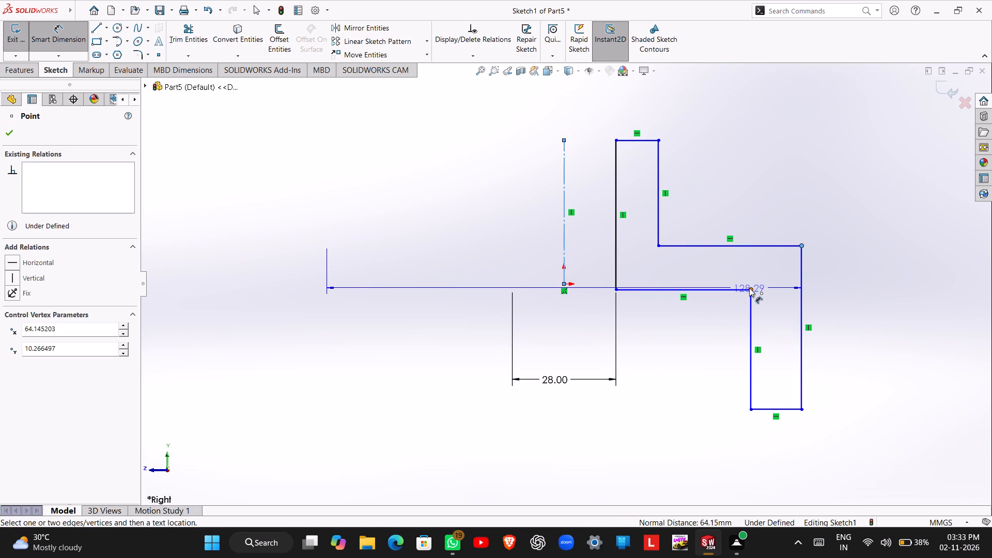
click(751, 287)
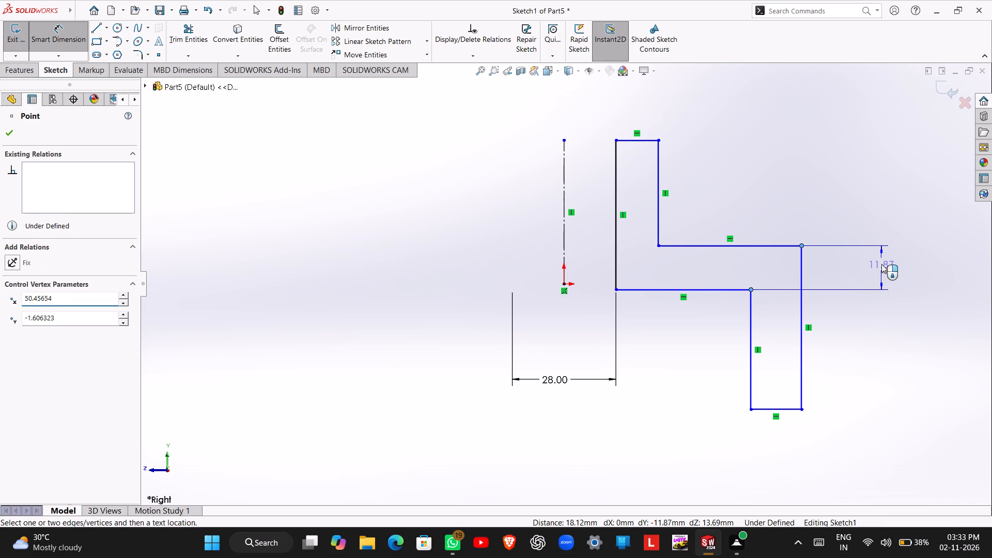
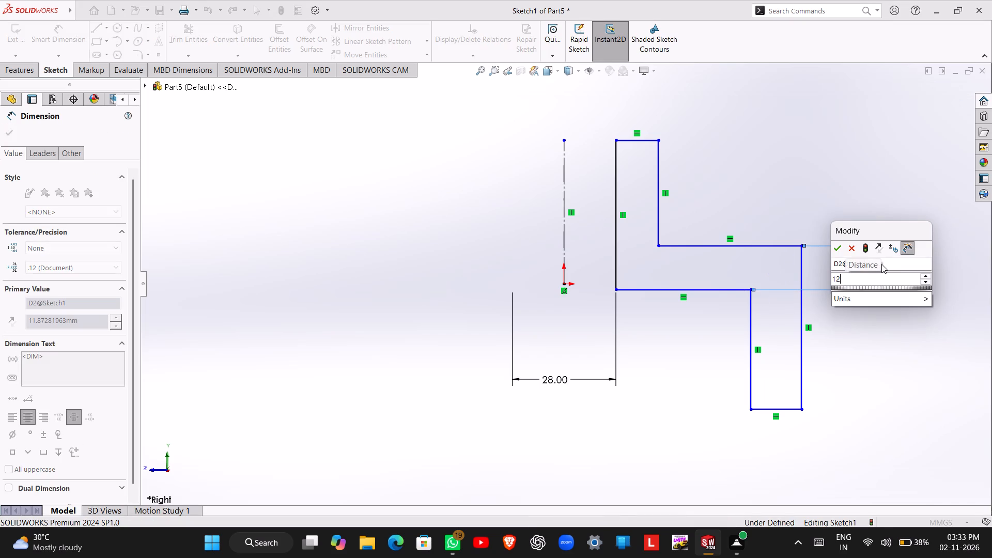
Set the vertical distance between the upper and lower step edges to 12 mm.
key(Return)
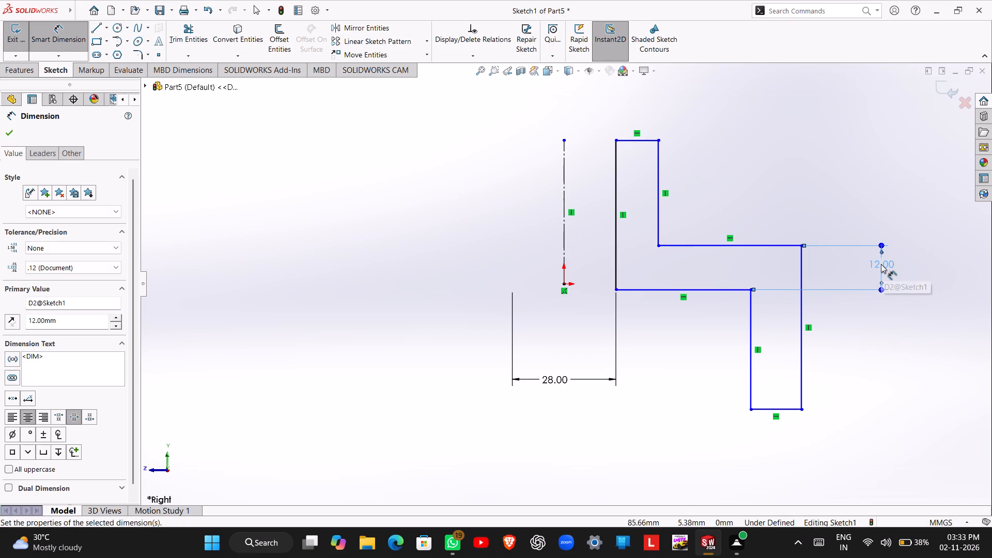
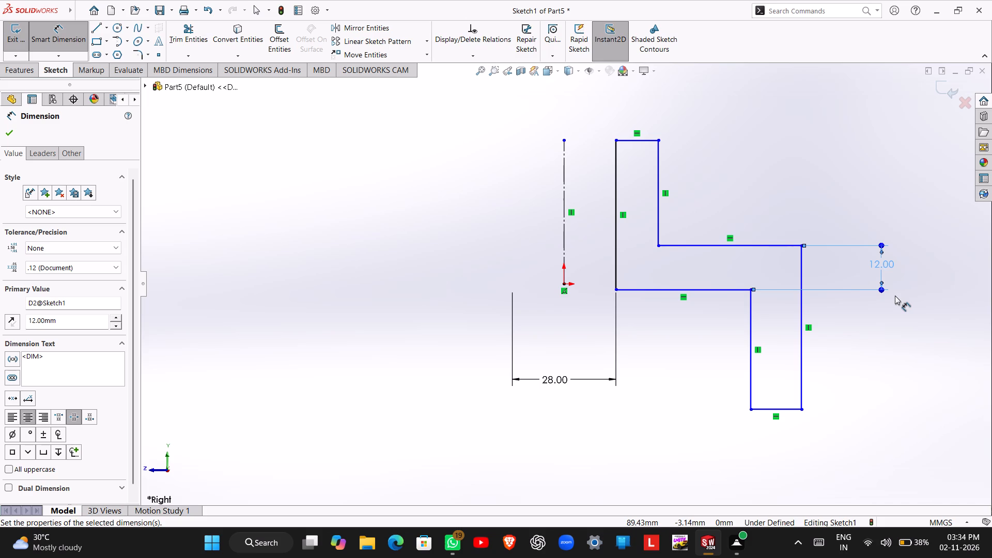
Dimension the vertical distance from the upper horizontal step edge to the bottom edge of the profile's lower leg.
click(778, 246)
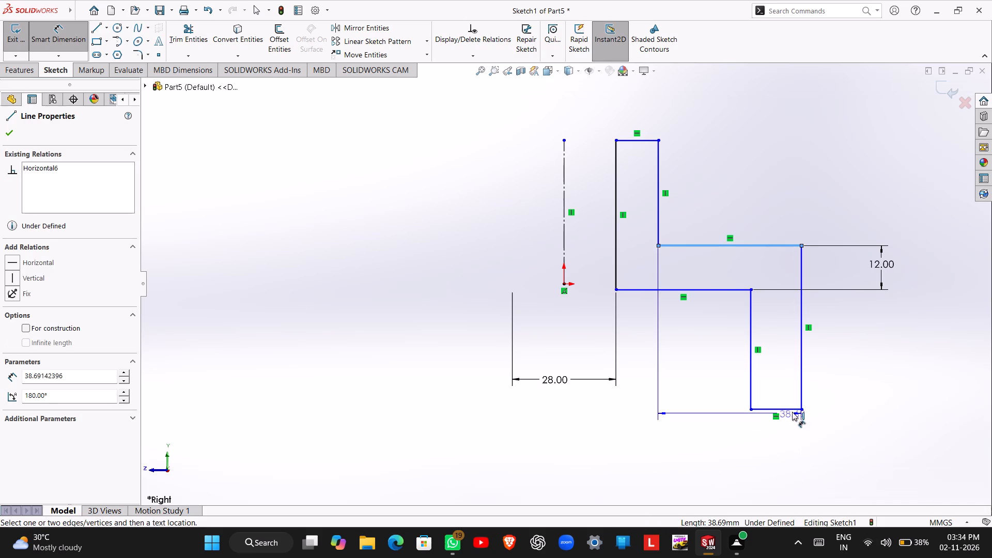
click(792, 410)
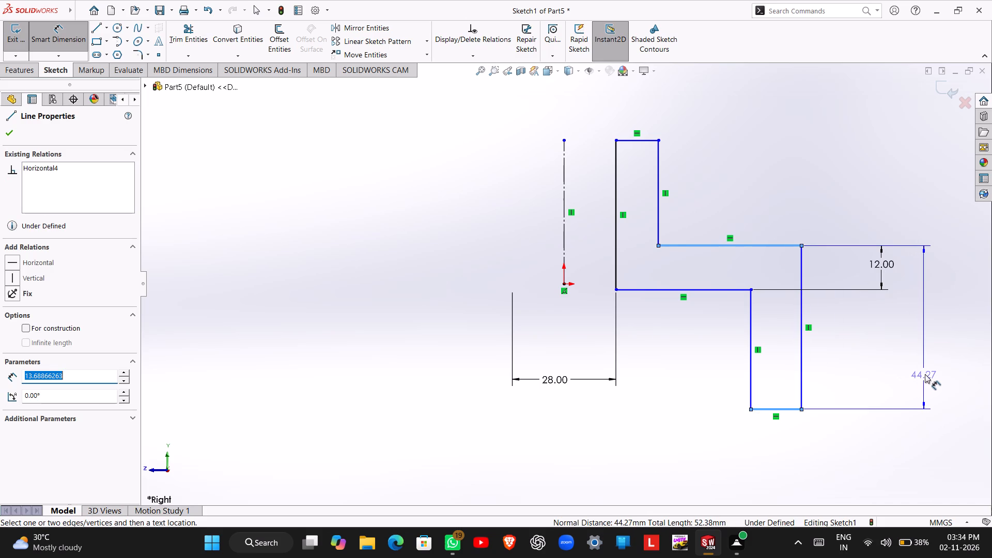
click(925, 374)
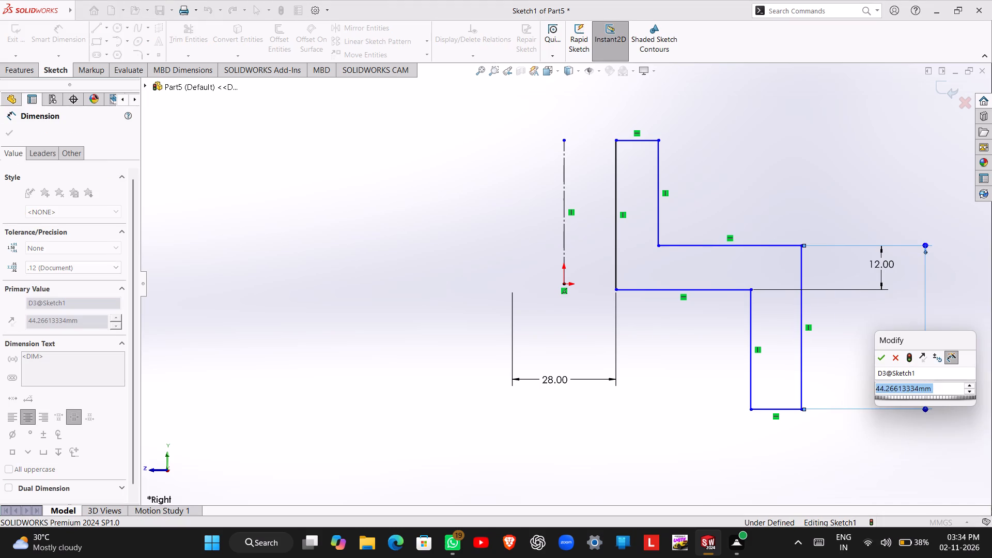
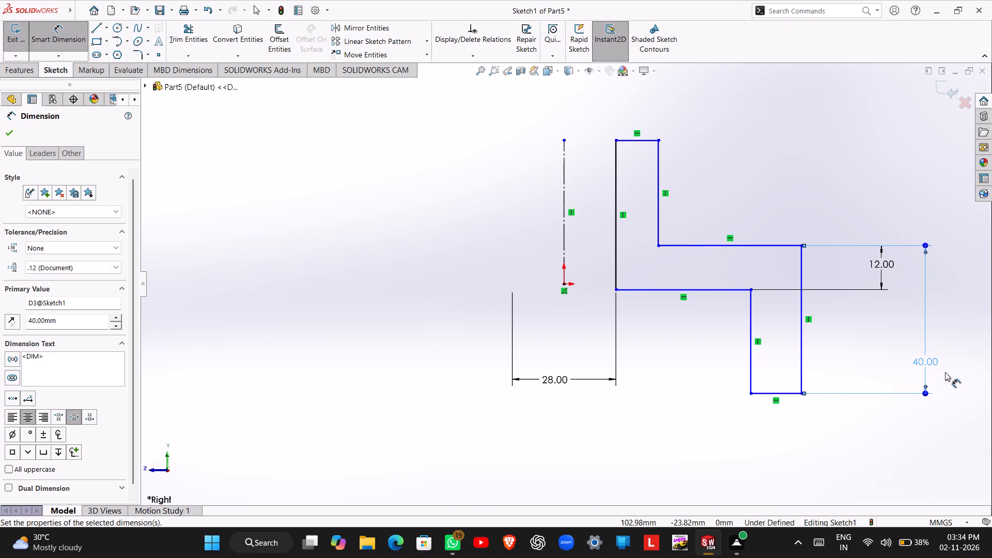
Dimension the overall vertical height from the profile's top edge to the bottom edge of its lower leg.
click(639, 137)
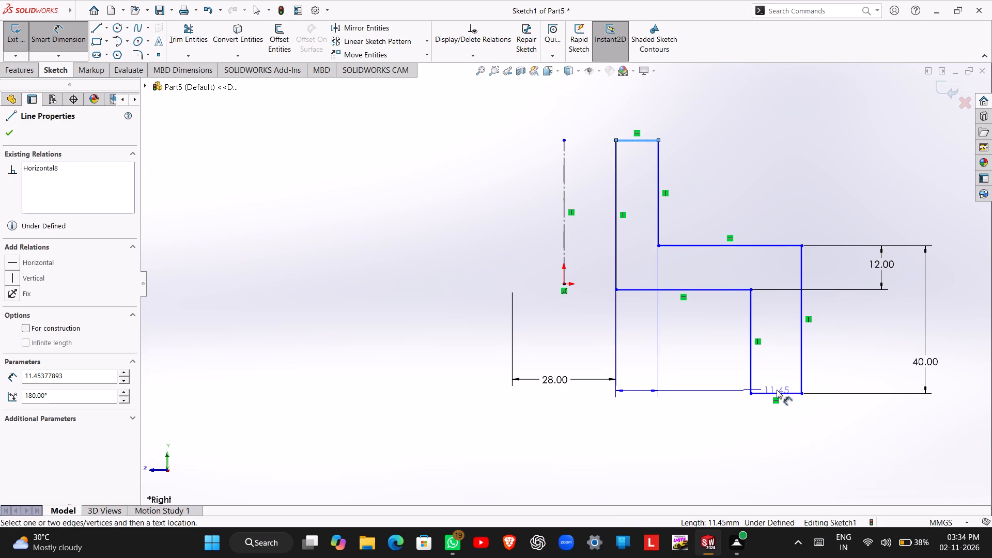
click(777, 393)
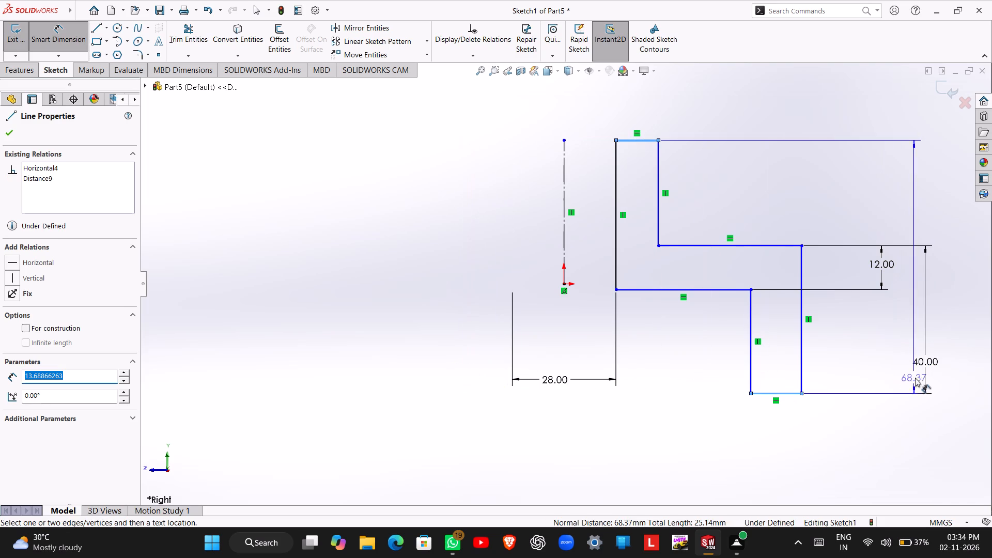
click(957, 384)
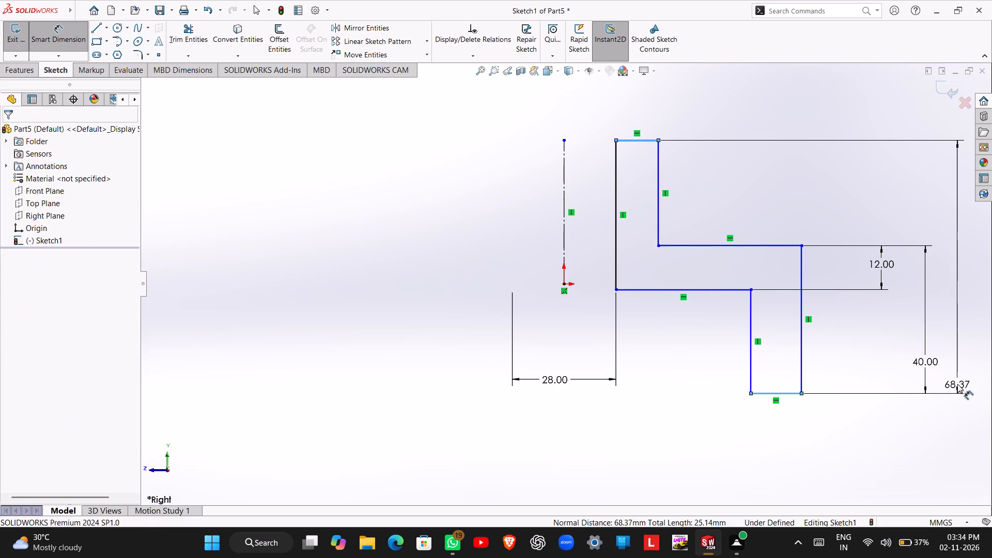
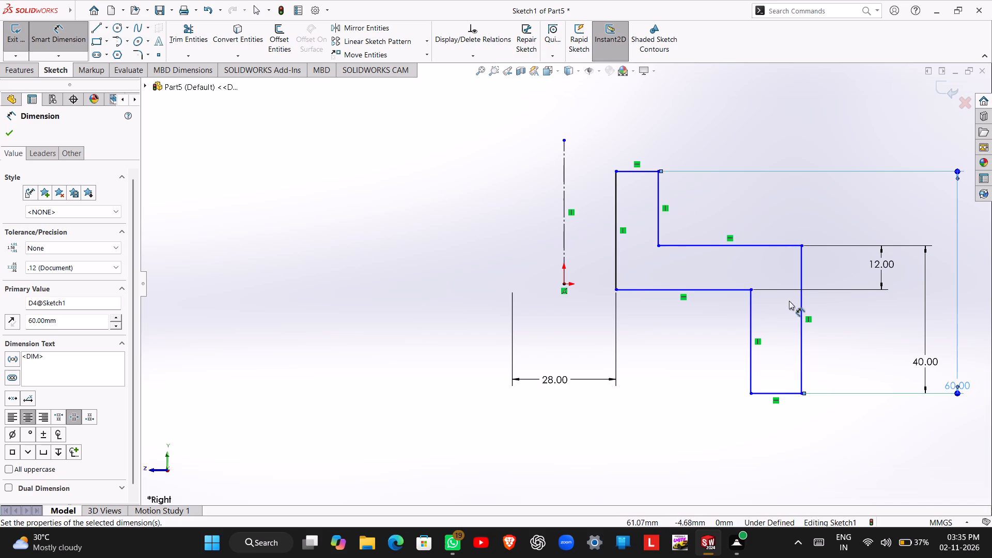
Add a doubled-distance (diameter) dimension from the profile's outermost vertical edge across the construction line, placed below the 28 mm dimension, and open its value for editing.
click(800, 302)
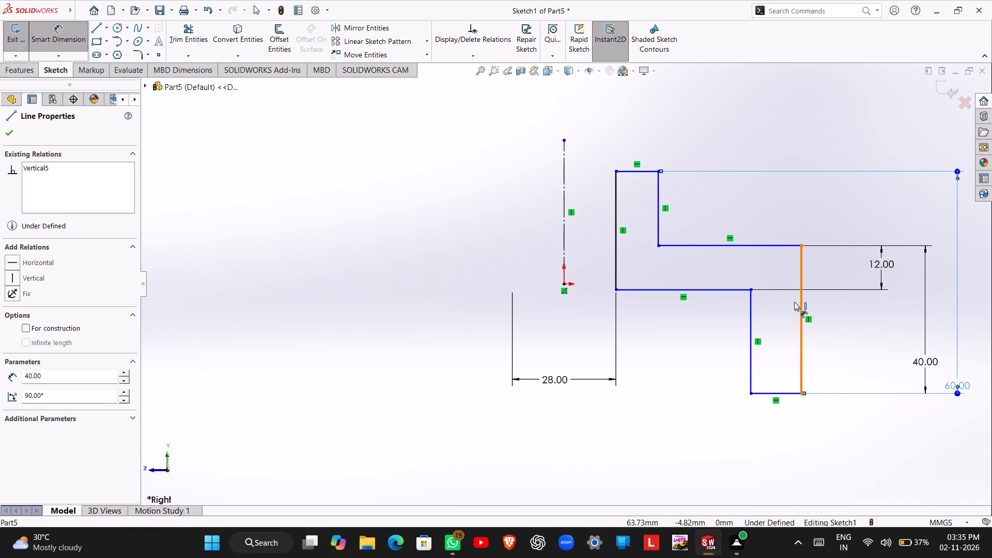
click(565, 259)
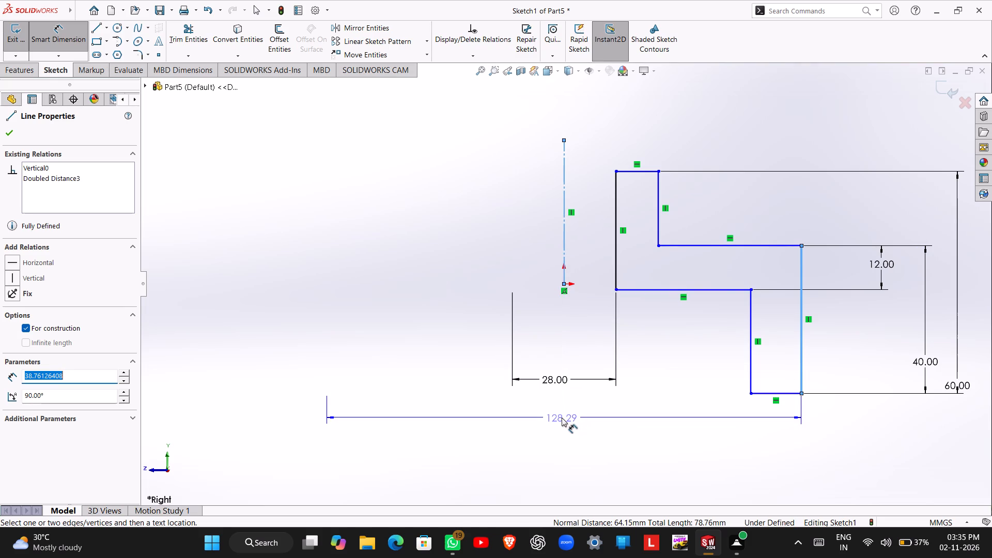
click(562, 417)
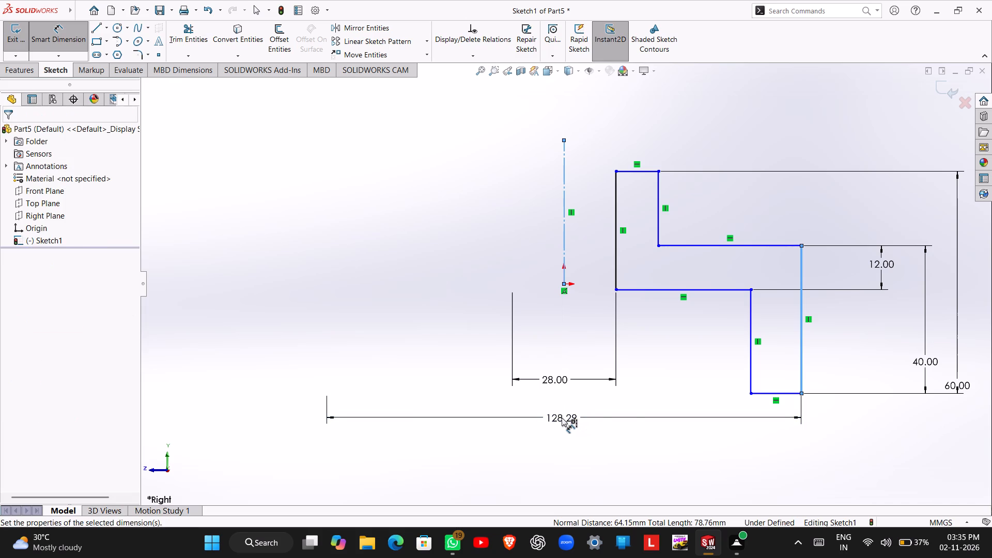
click(562, 417)
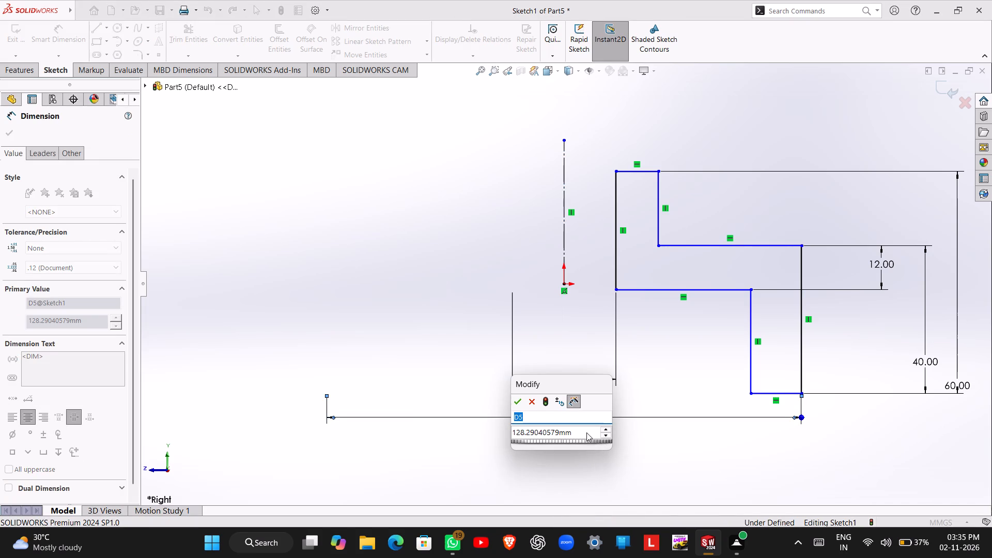
double_click(586, 432)
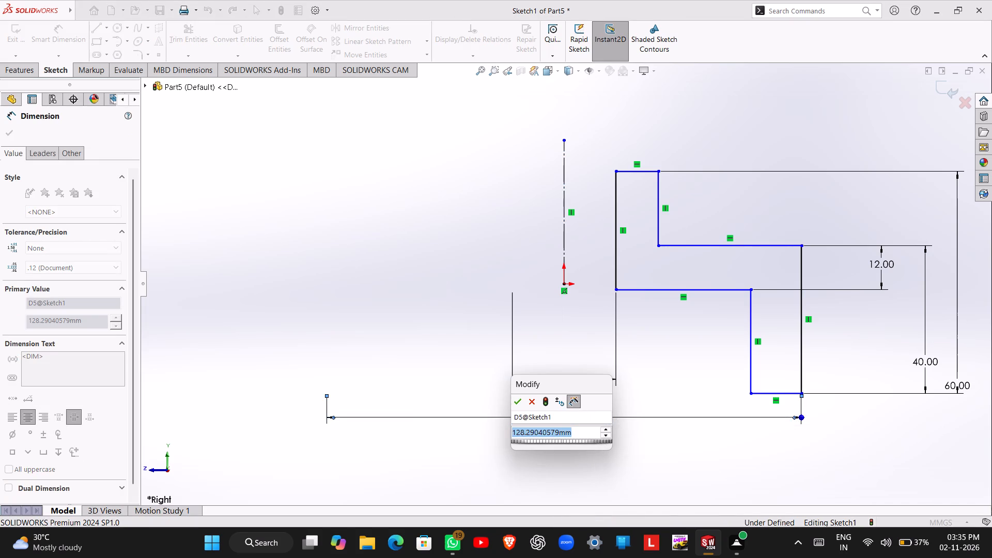
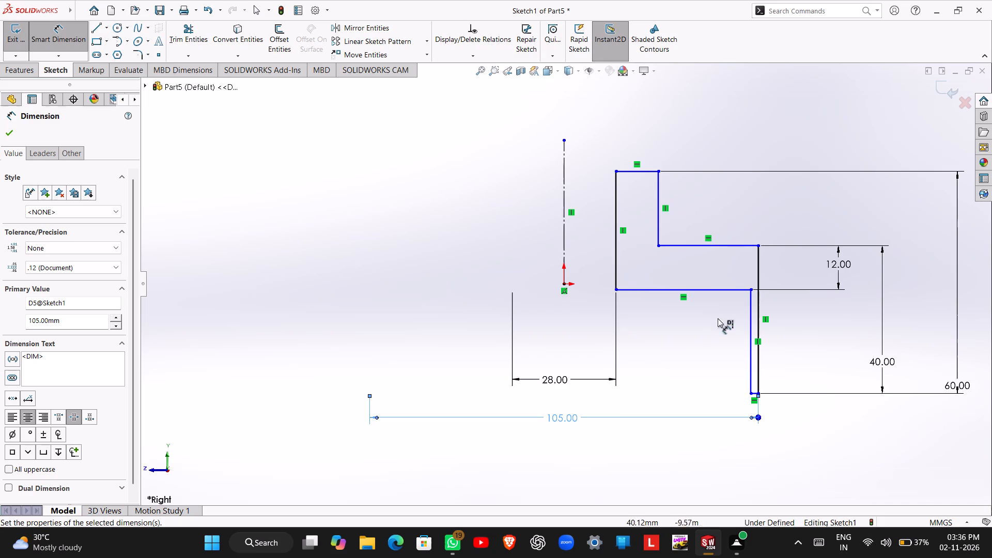
Add a horizontal dimension between the lower flange's inner vertical edge and the profile's innermost vertical edge, placed below the 105 mm dimension, and open its value for editing.
click(750, 314)
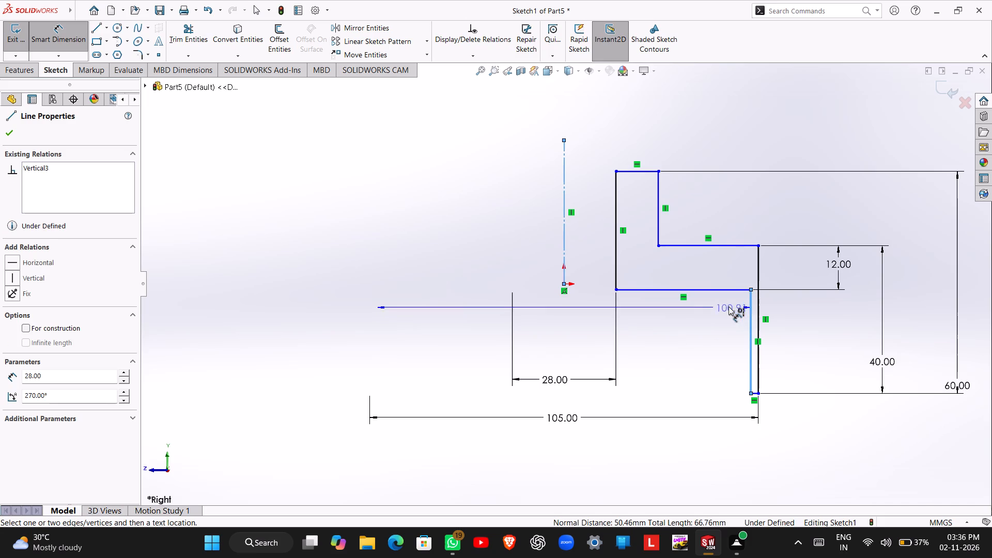
click(615, 277)
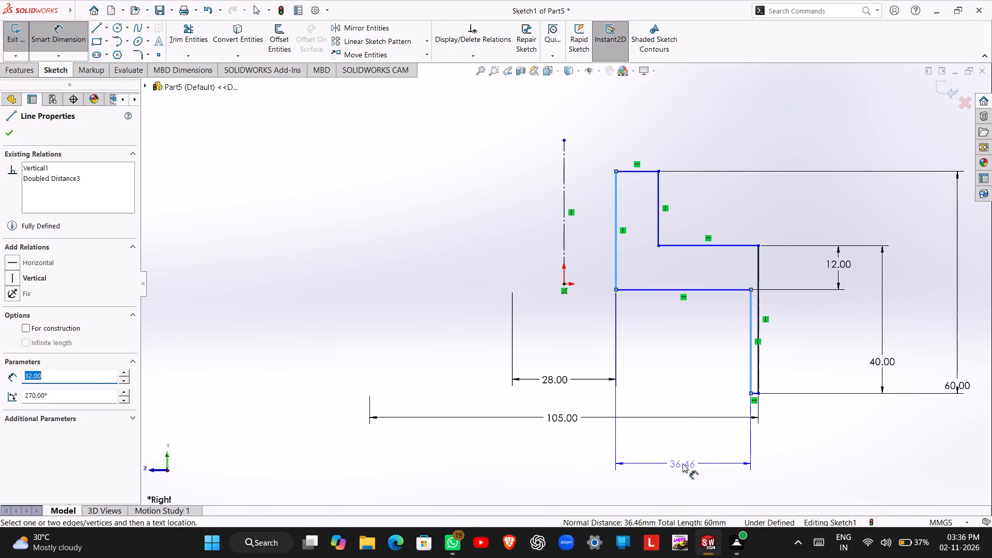
click(683, 463)
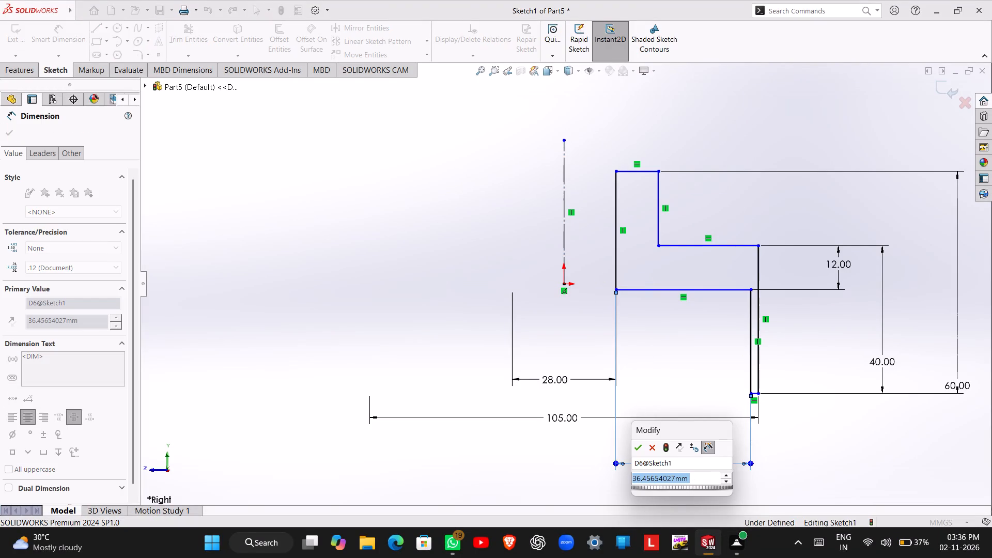
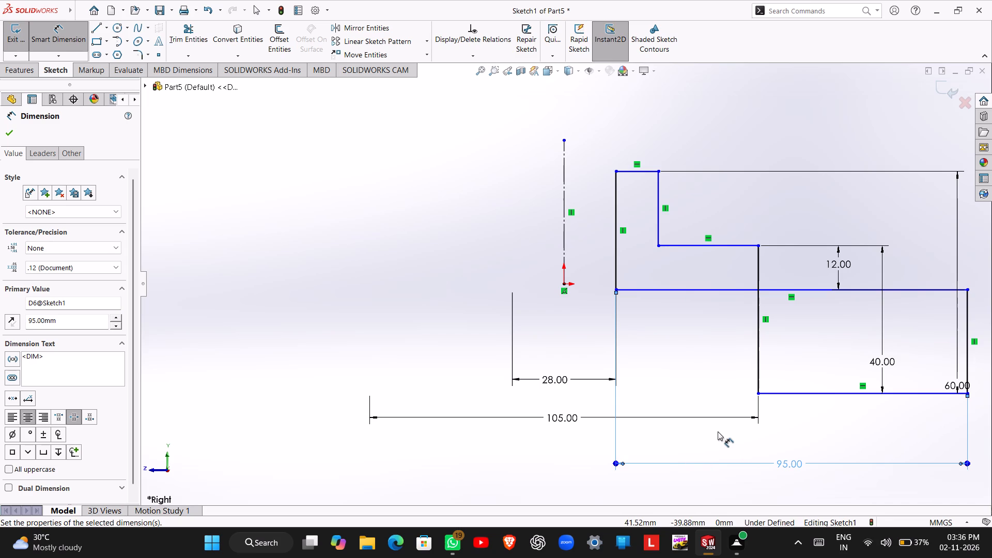
Undo the 95 mm value change on the horizontal dimension placed below the 105 mm dimension.
key(ctrl+z)
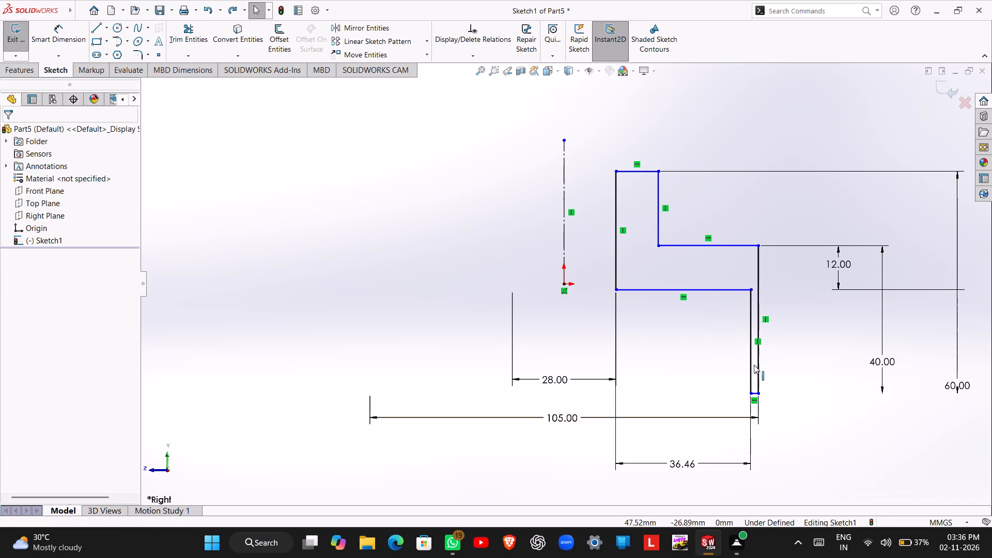
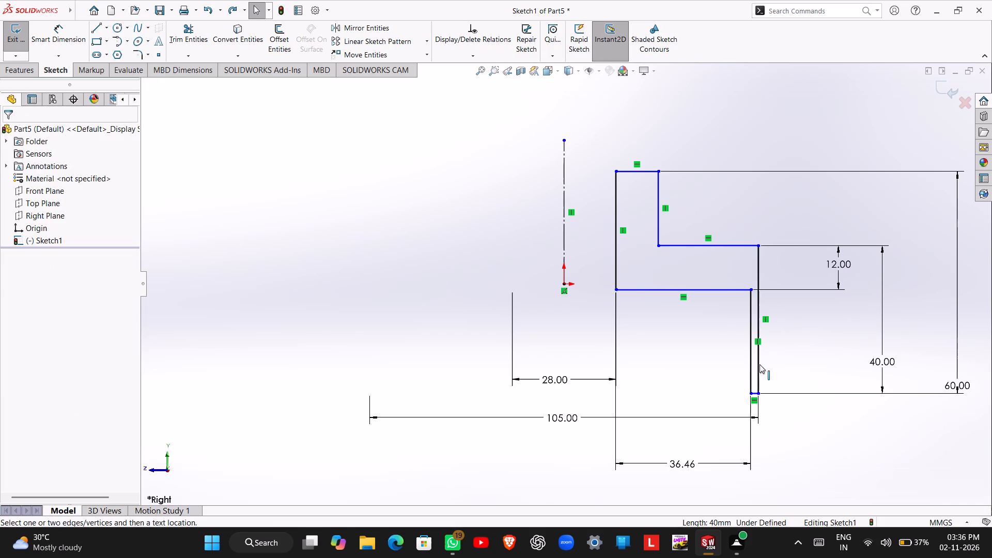
Dimension the horizontal distance between the profile's long inner vertical line and its outermost vertical line, placing it below the 36.46 mm dimension.
key(Escape)
right_drag(829, 442, 836, 368)
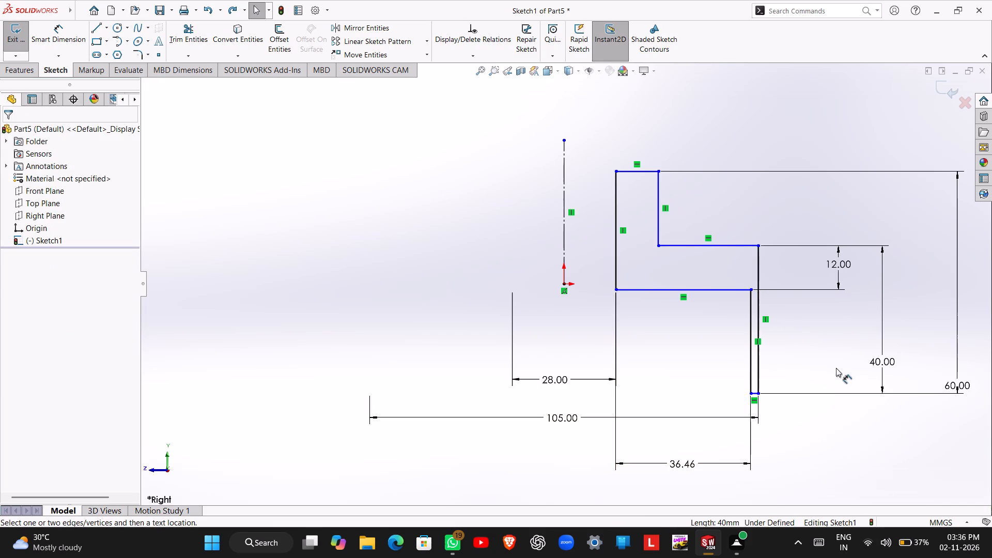
right_drag(836, 368, 836, 347)
click(757, 351)
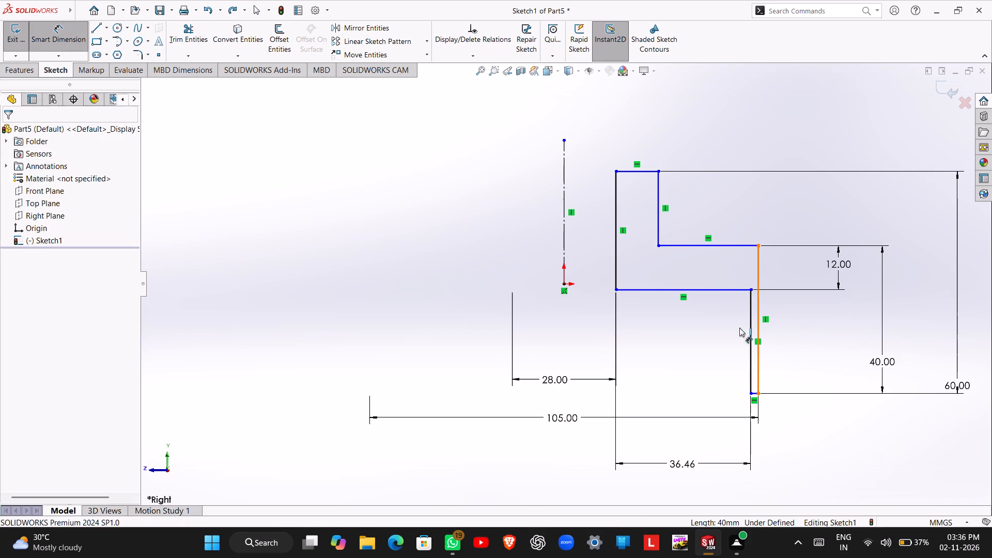
click(614, 278)
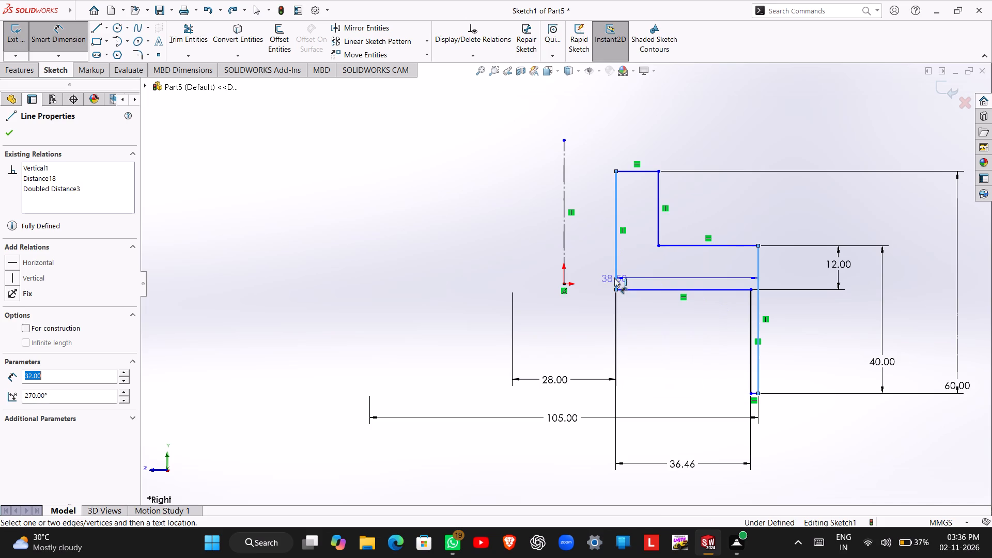
click(692, 484)
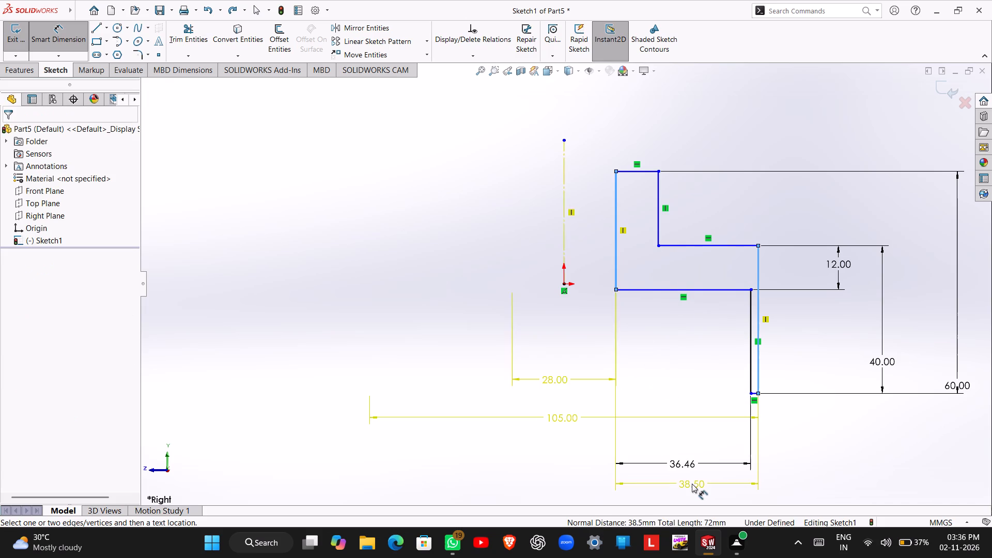
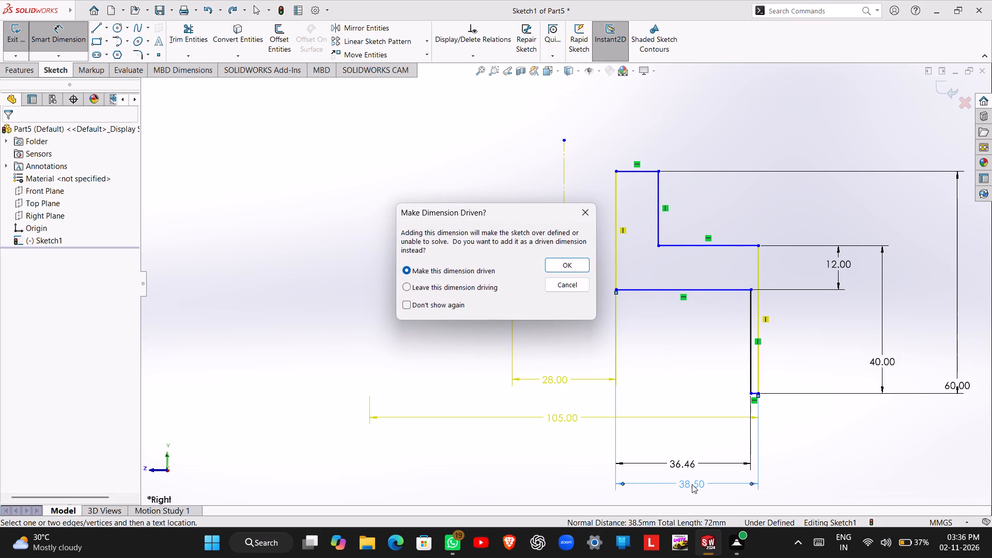
Dimension the horizontal distance between the profile's outermost vertical line and long inner vertical line as a driven dimension, placed below the step.
key(Escape)
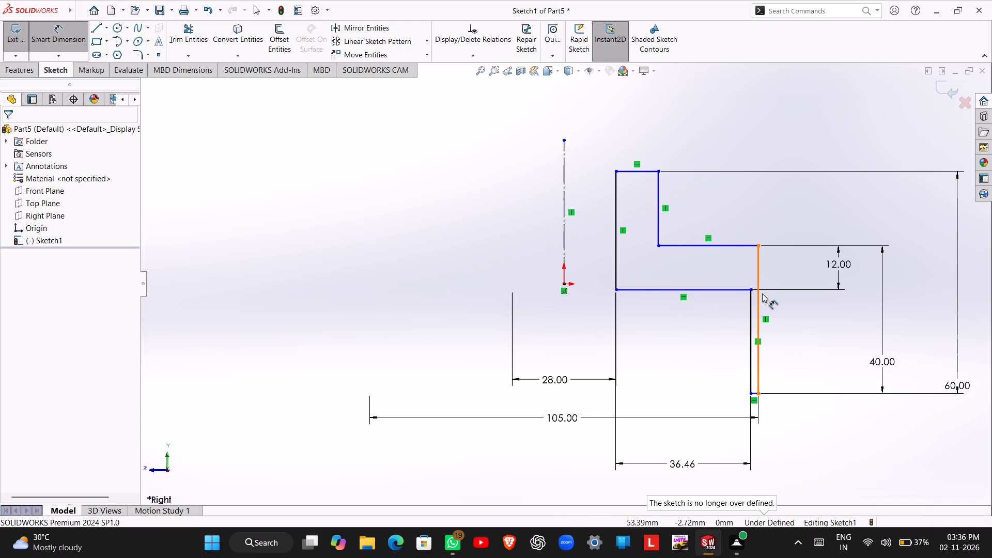
click(759, 308)
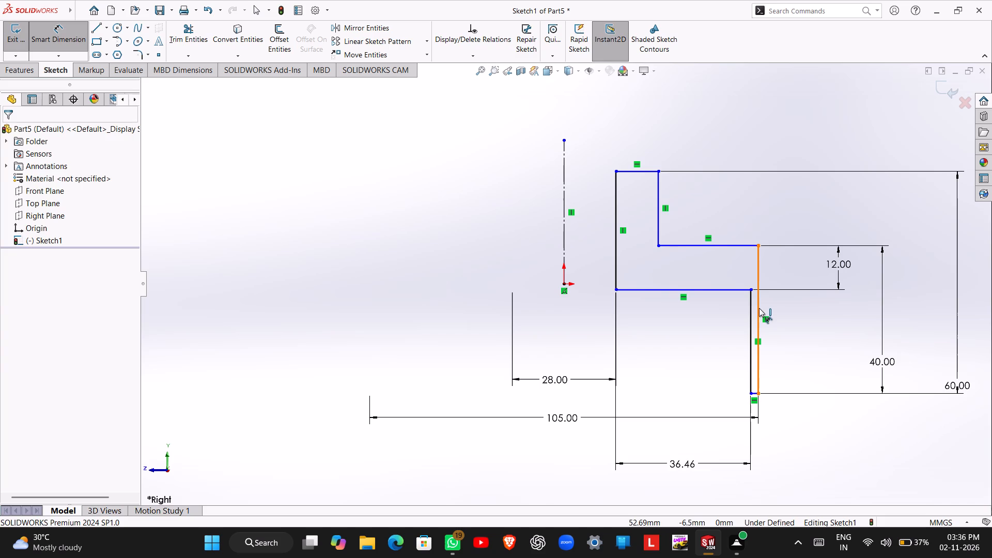
click(617, 267)
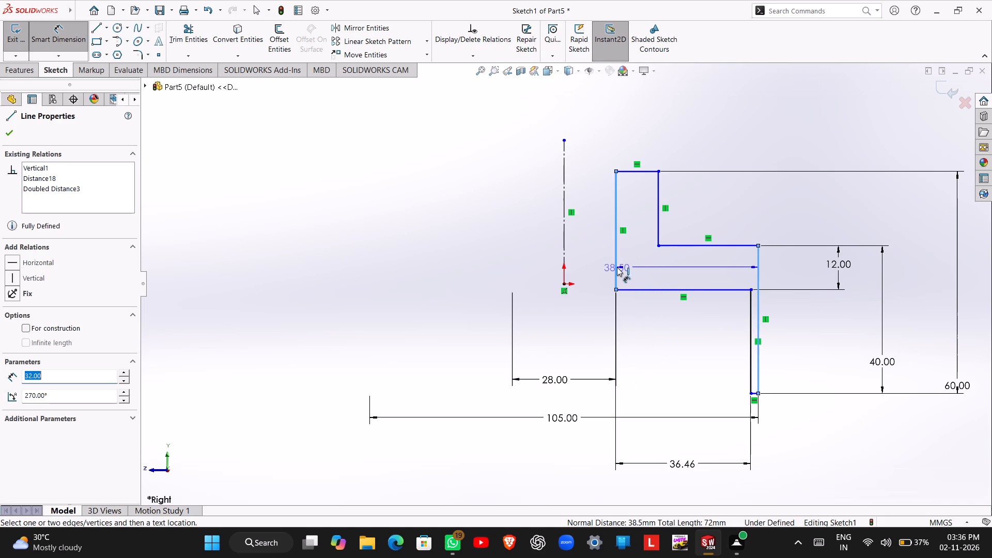
click(664, 362)
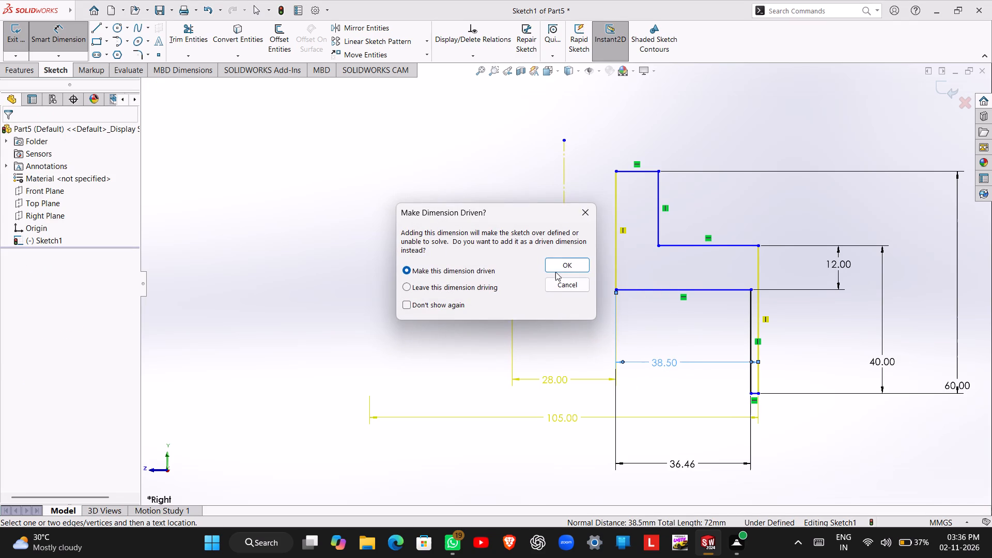
click(564, 265)
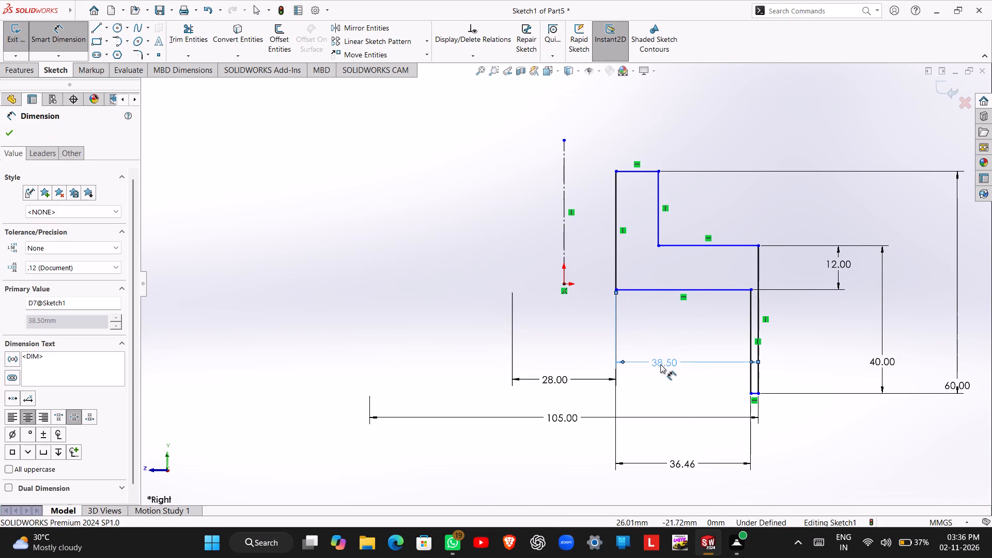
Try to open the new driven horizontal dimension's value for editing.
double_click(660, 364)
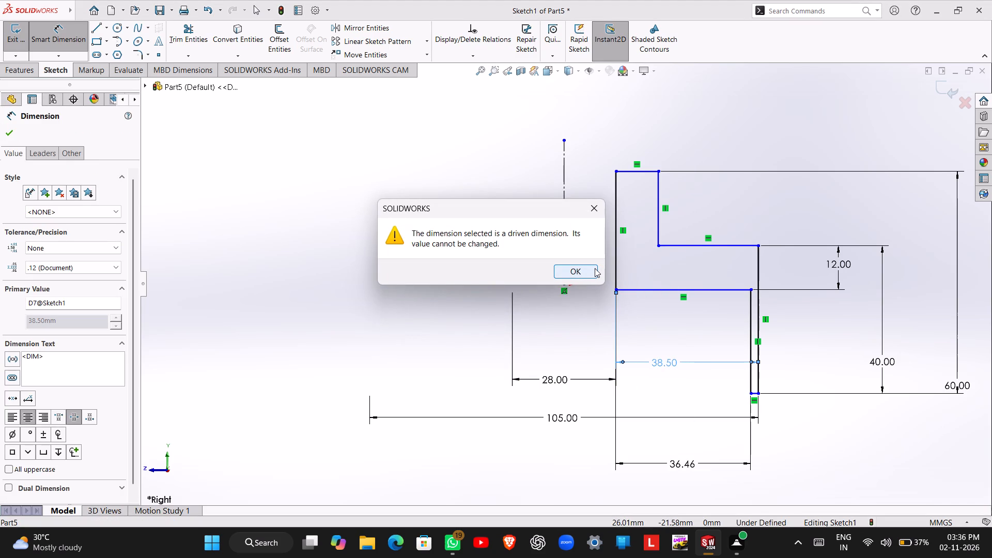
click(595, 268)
Delete the 36.46 mm horizontal dimension below the profile.
click(691, 464)
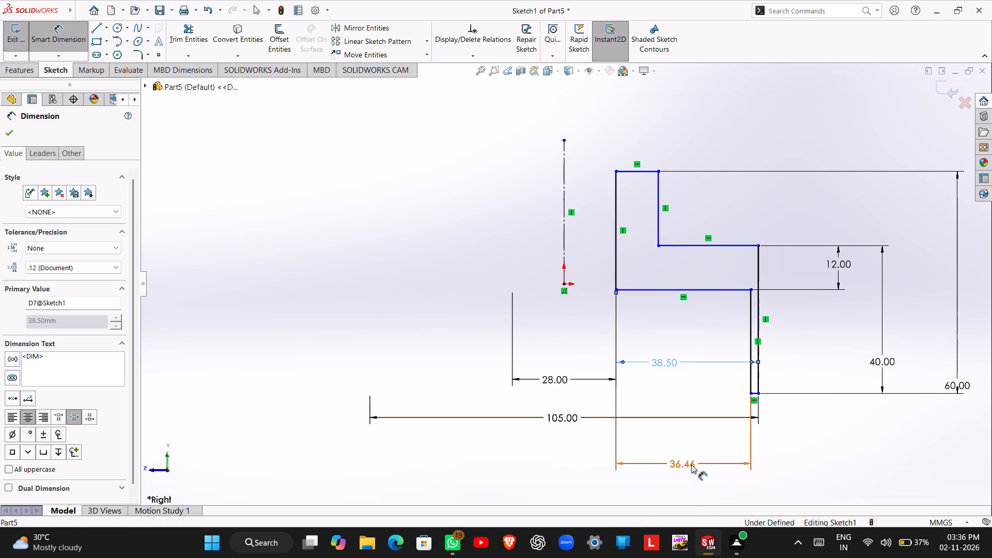
key(Delete)
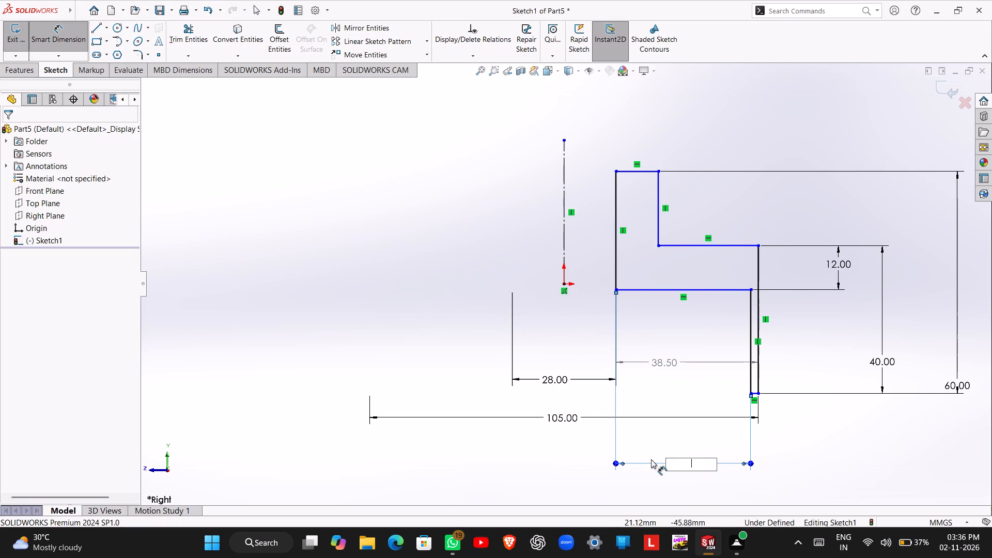
click(655, 463)
key(Delete)
key(Escape)
key(Escape)
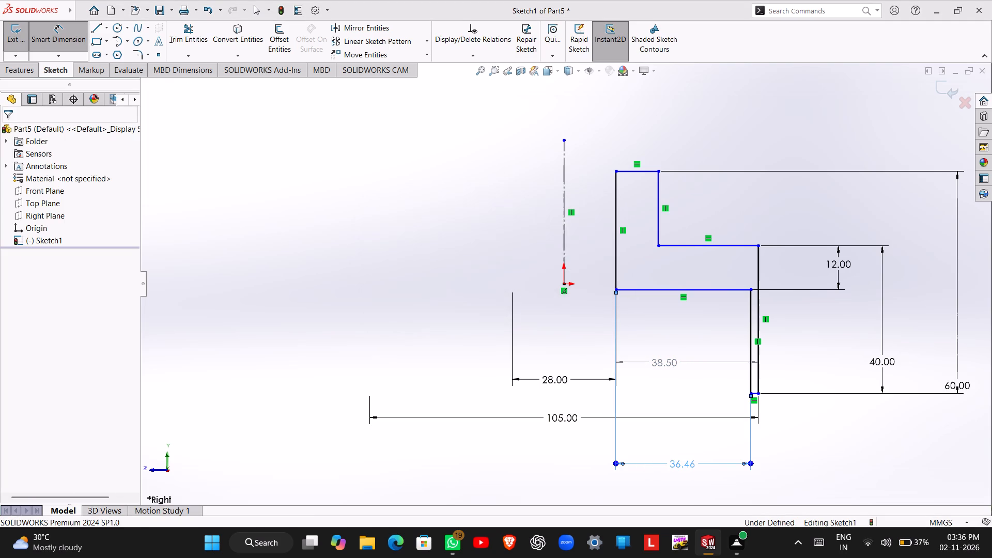
click(651, 461)
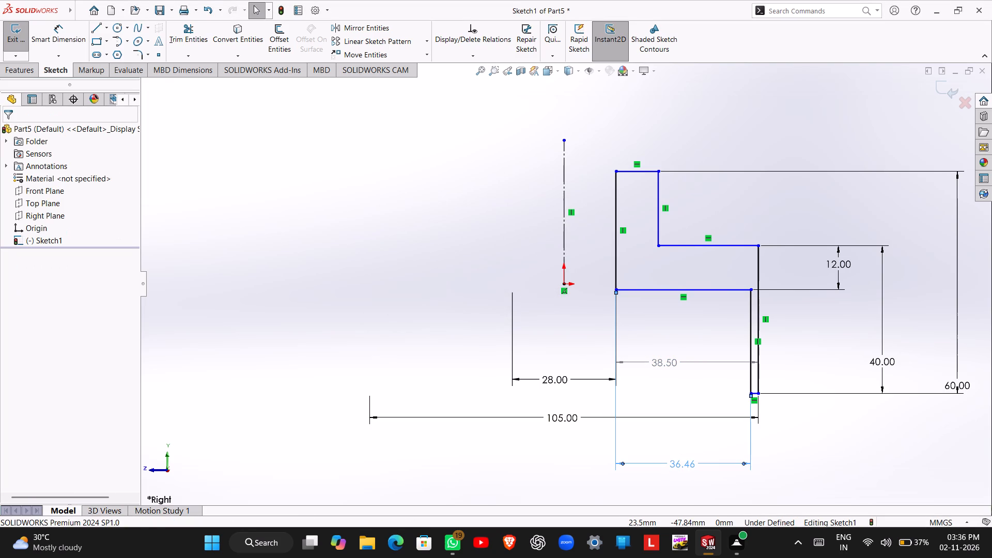
click(644, 461)
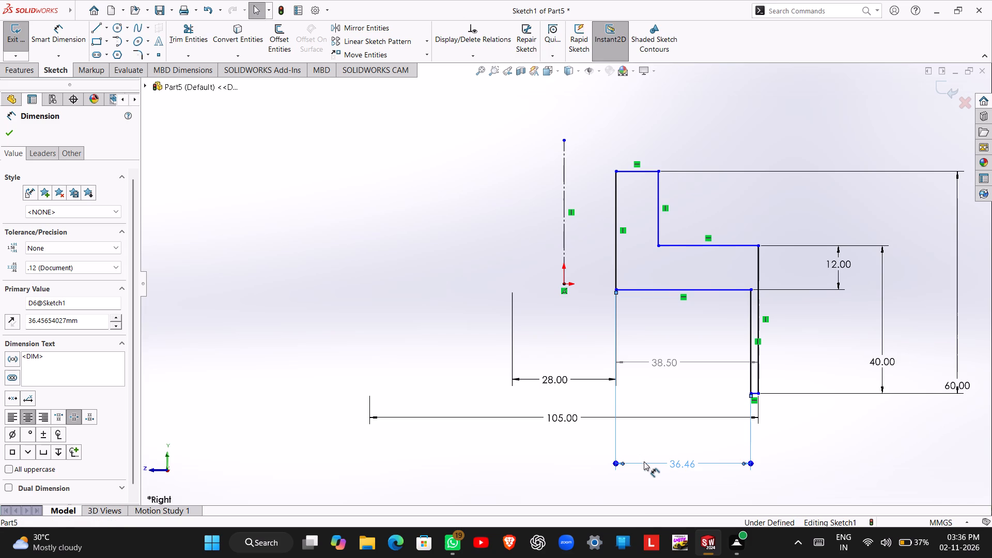
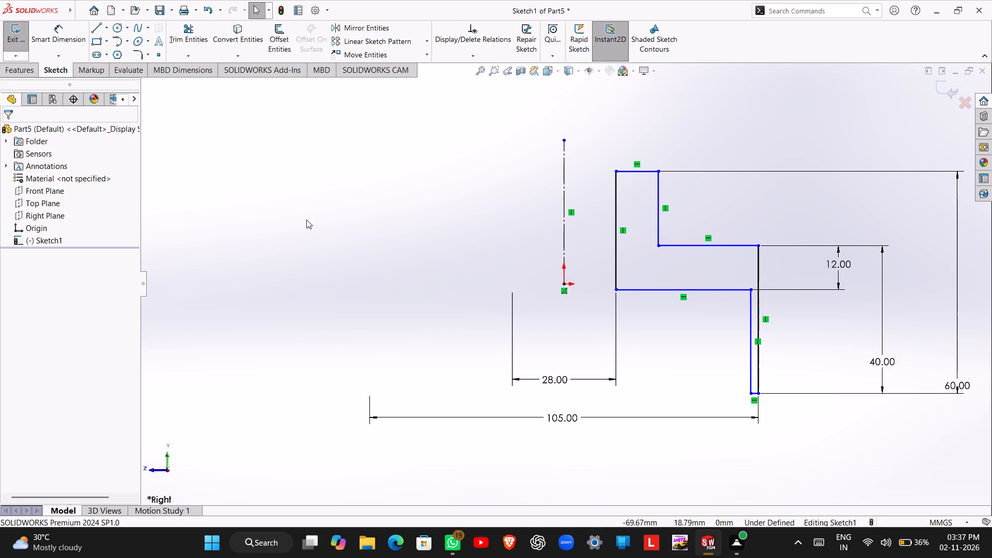
Dimension the horizontal distance between the profile's outermost vertical line and the long inner vertical line nearest the construction line.
right_drag(306, 276, 312, 199)
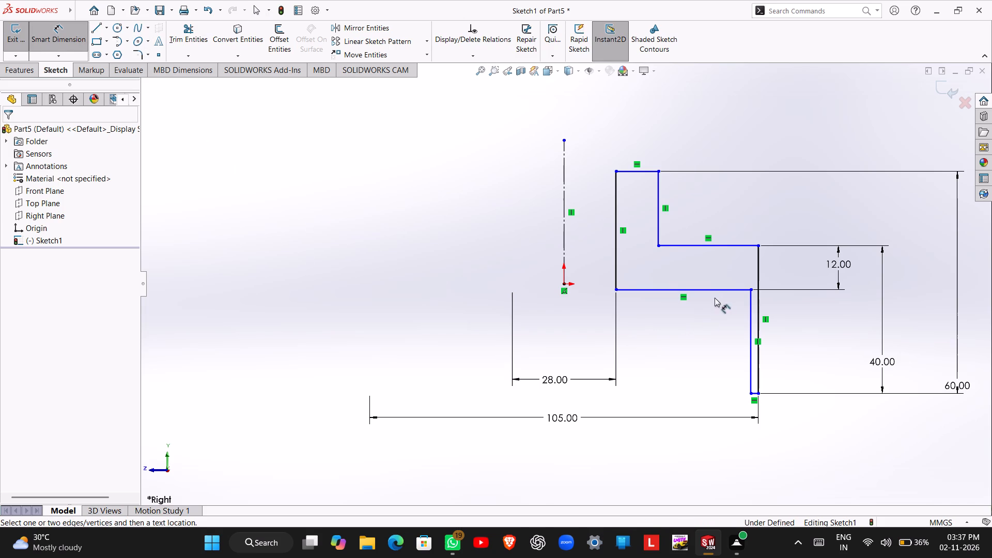
click(756, 304)
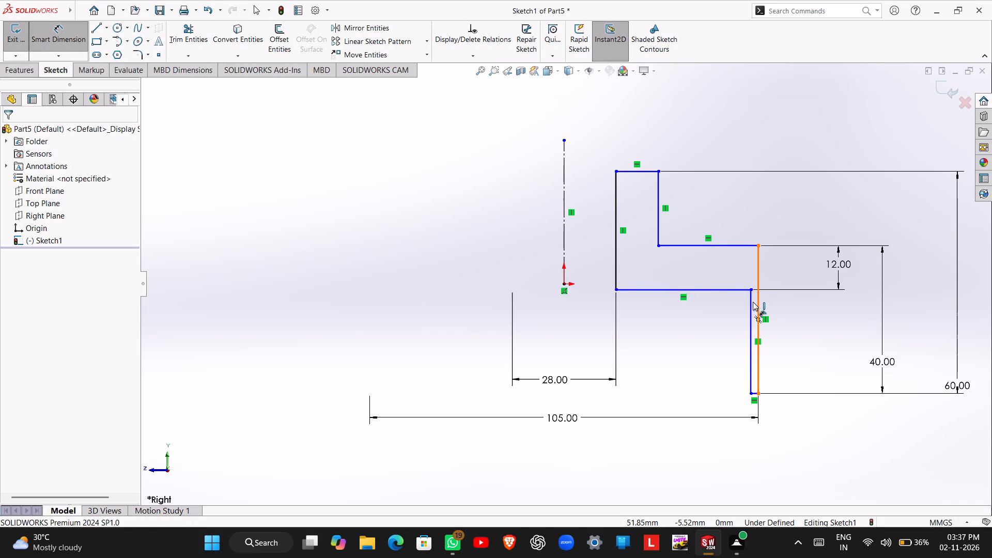
click(616, 266)
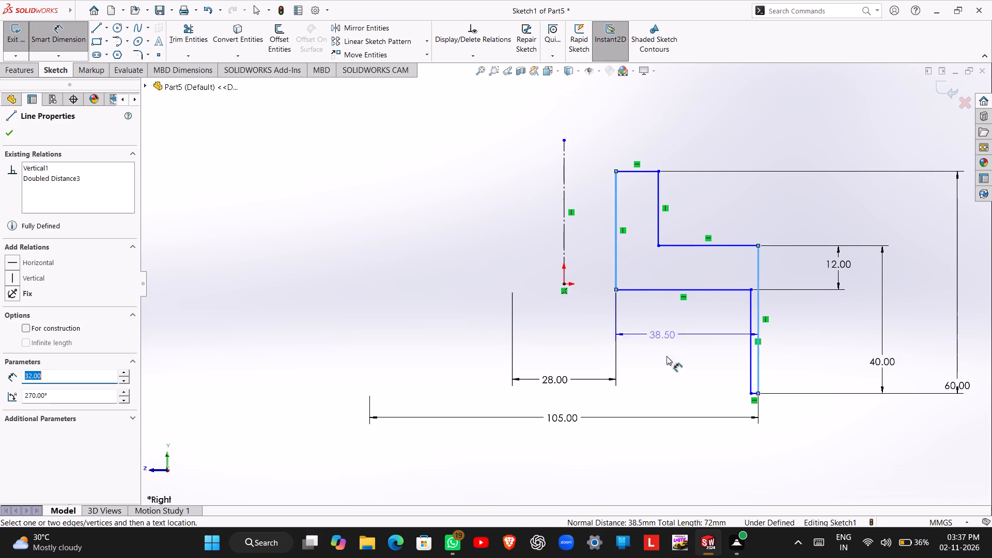
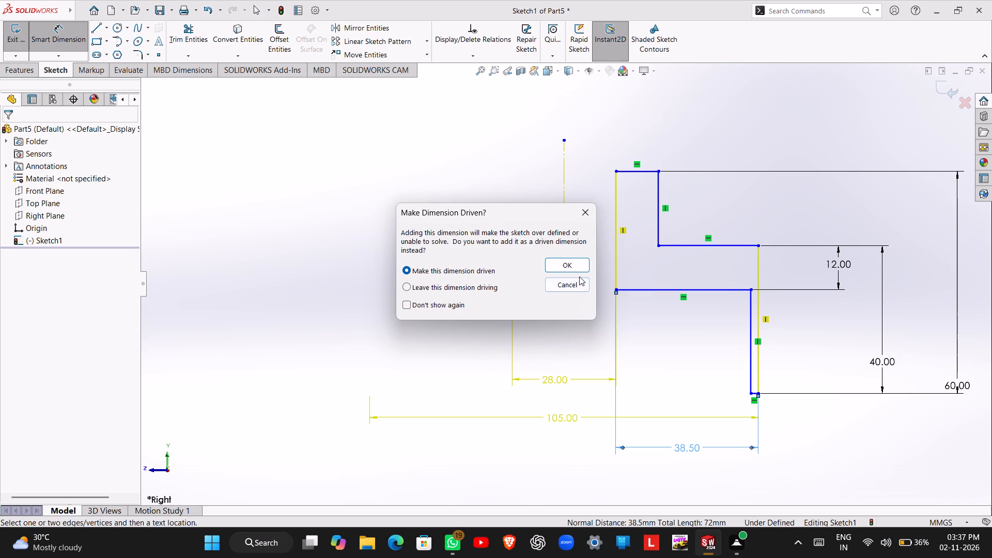
Leave the new horizontal dimension between the outermost and inner vertical profile lines as a driving dimension.
click(401, 284)
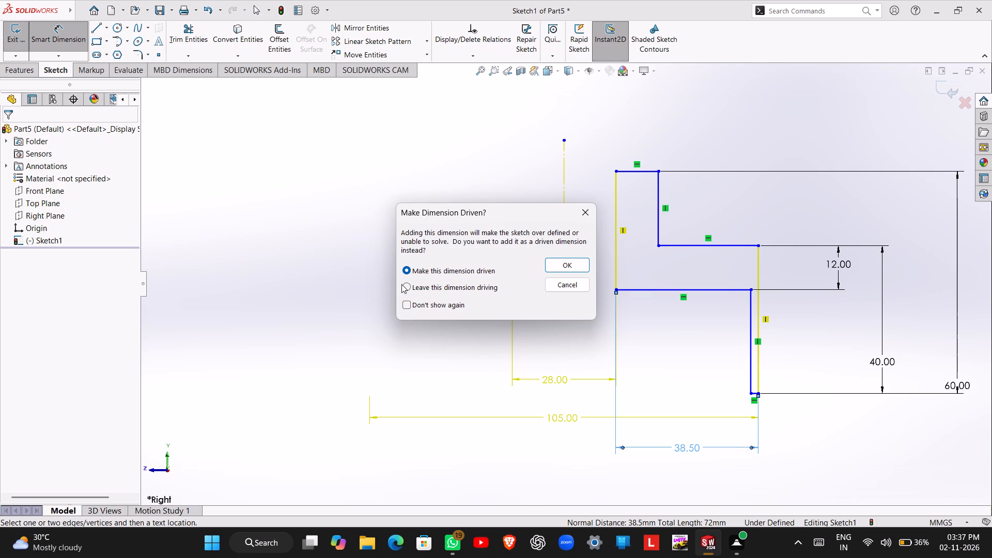
click(408, 286)
click(549, 265)
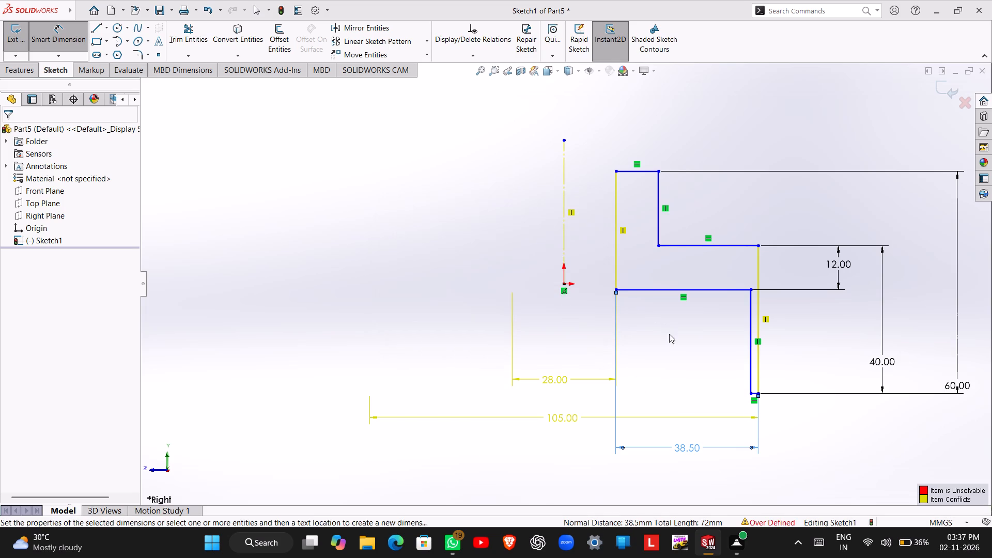
Open the new horizontal dimension between the outermost and inner vertical profile lines for editing.
double_click(688, 441)
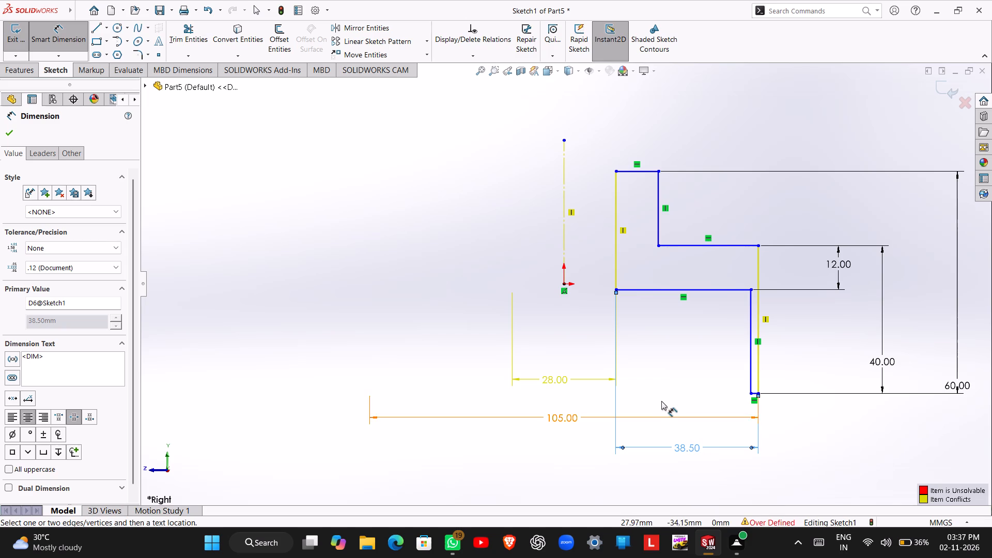
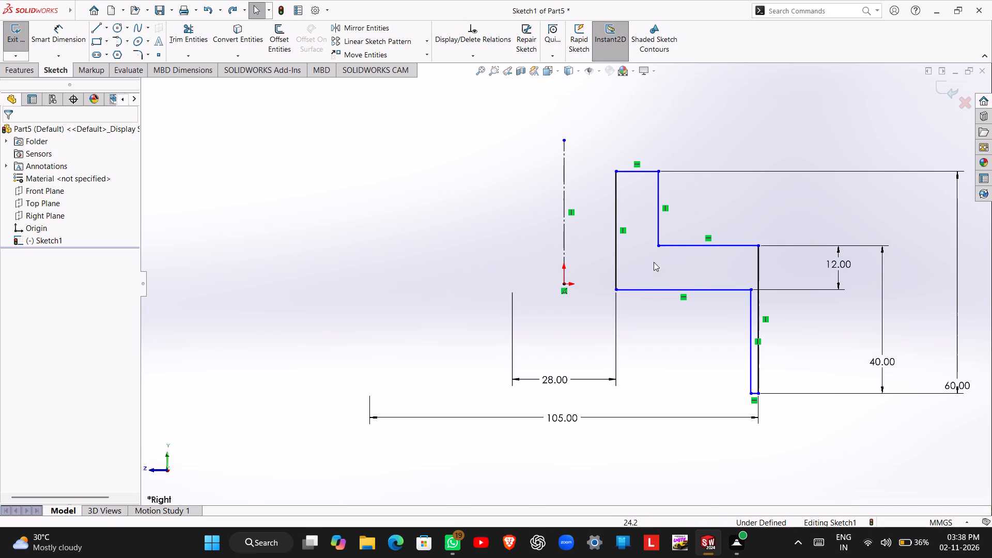
Add a horizontal dimension between the lower leg's inner vertical line and the vertical construction line.
right_drag(702, 368, 700, 290)
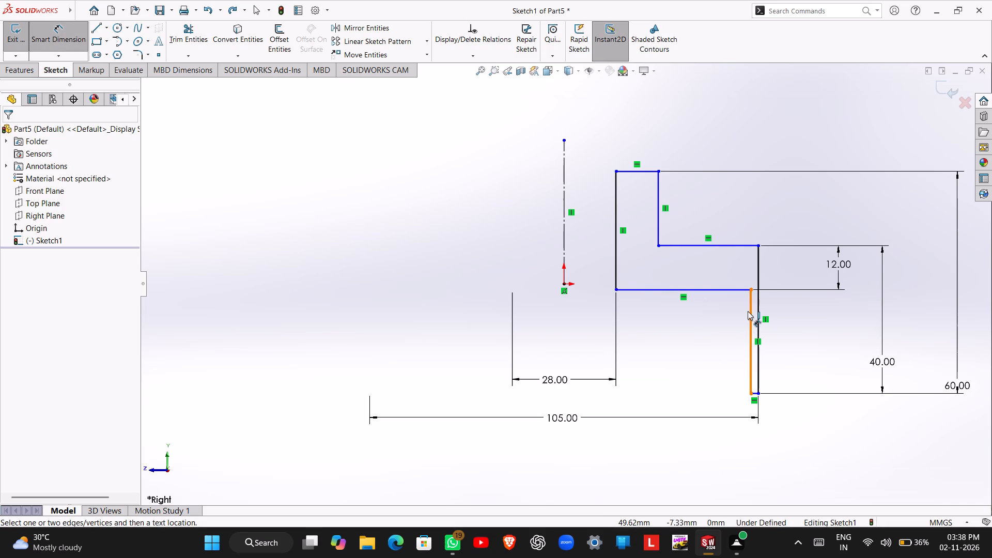
click(750, 309)
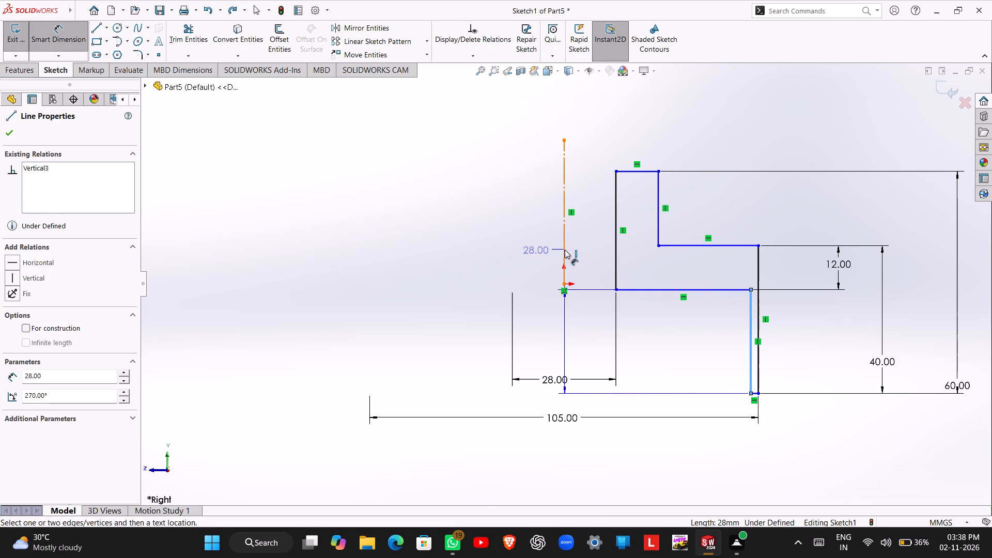
click(565, 250)
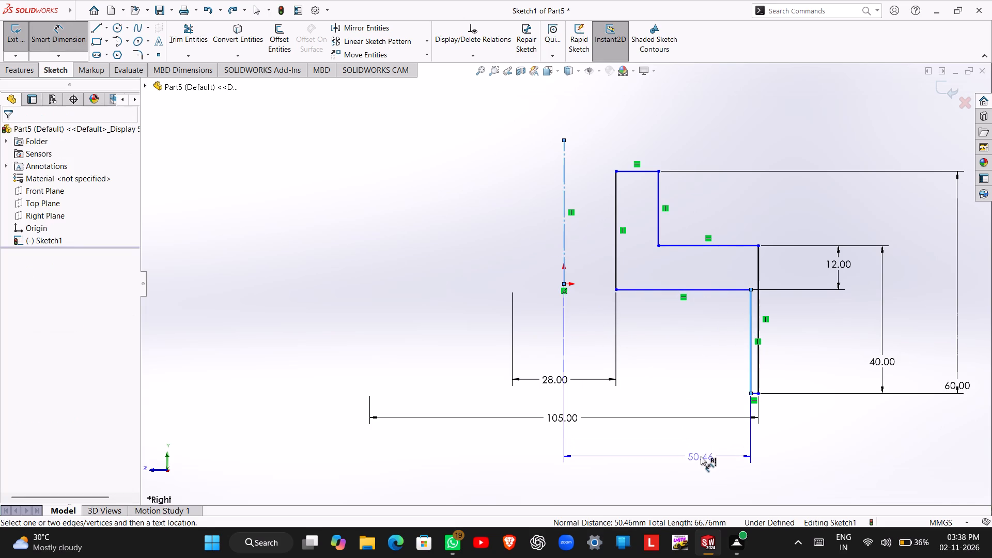
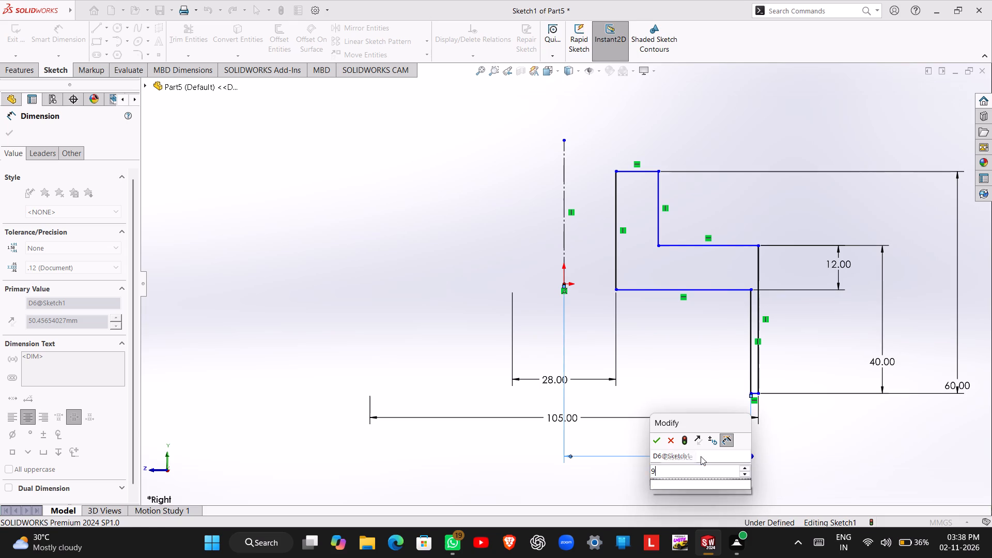
Set the horizontal dimension between the vertical construction line and the lower leg's inner vertical line to 95 mm.
key(Return)
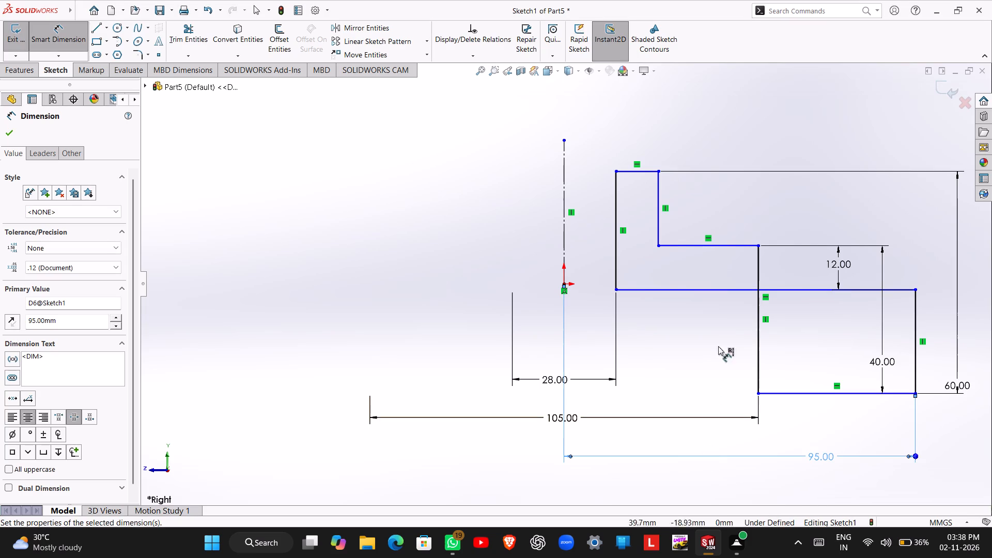
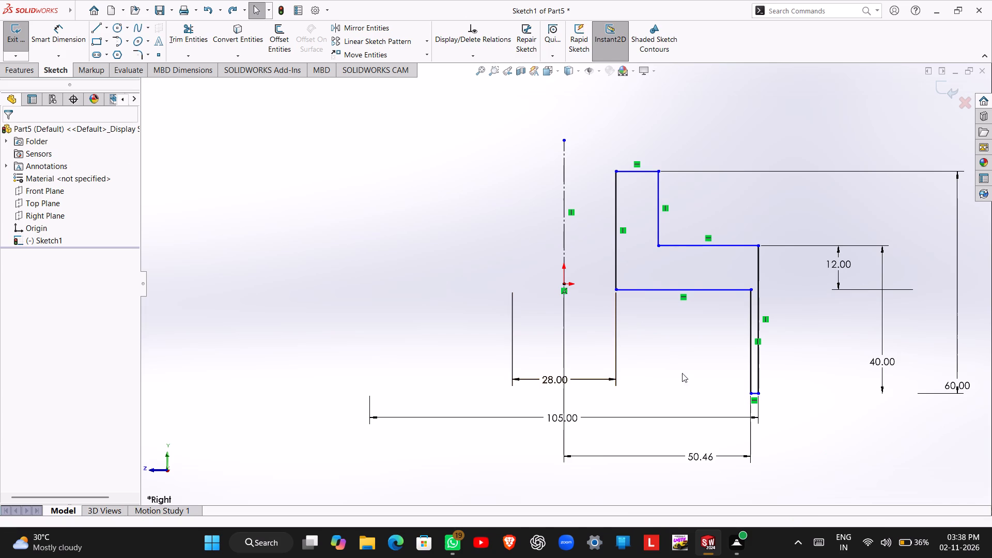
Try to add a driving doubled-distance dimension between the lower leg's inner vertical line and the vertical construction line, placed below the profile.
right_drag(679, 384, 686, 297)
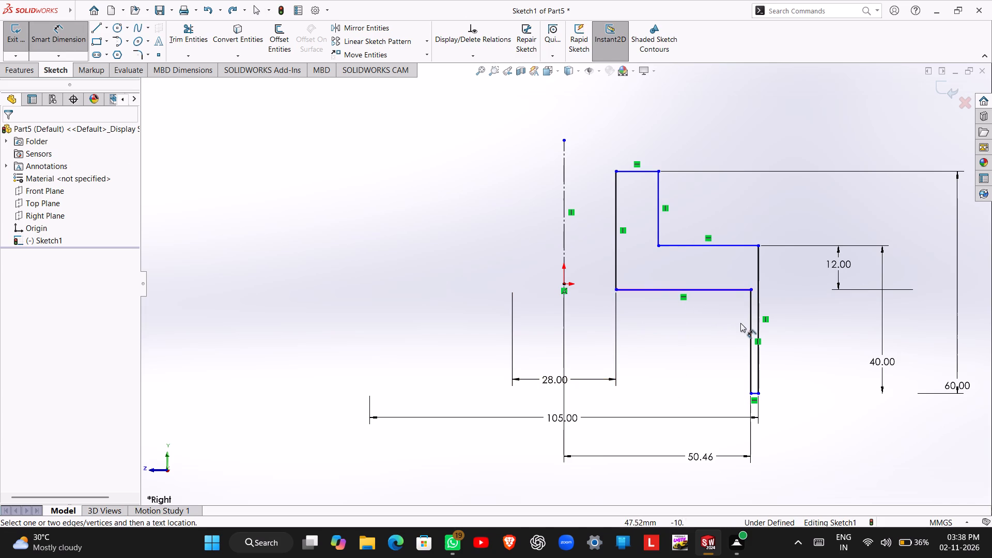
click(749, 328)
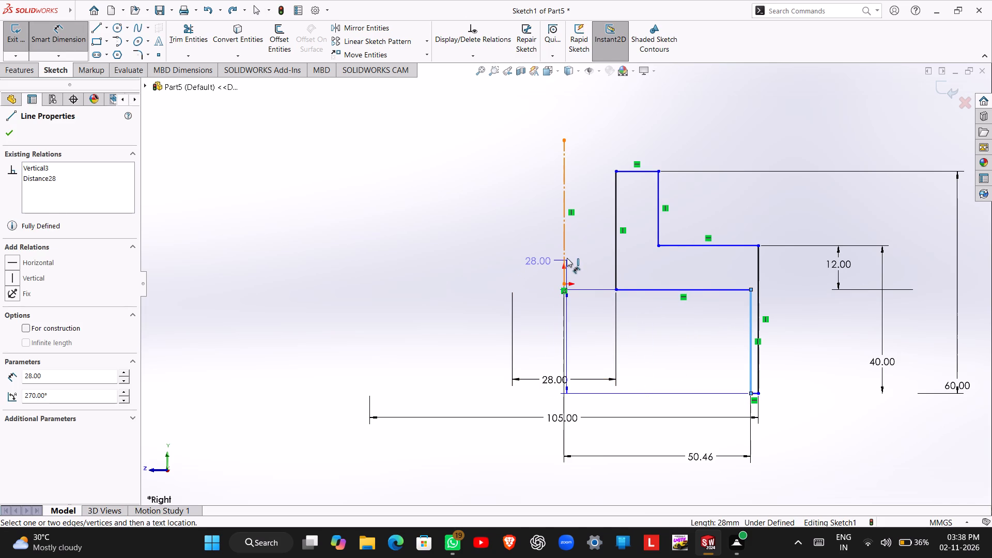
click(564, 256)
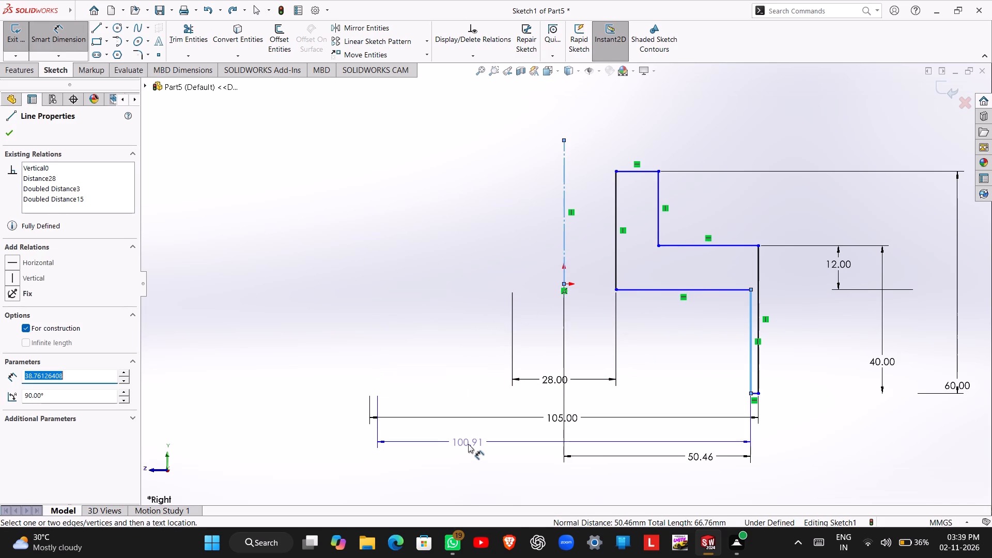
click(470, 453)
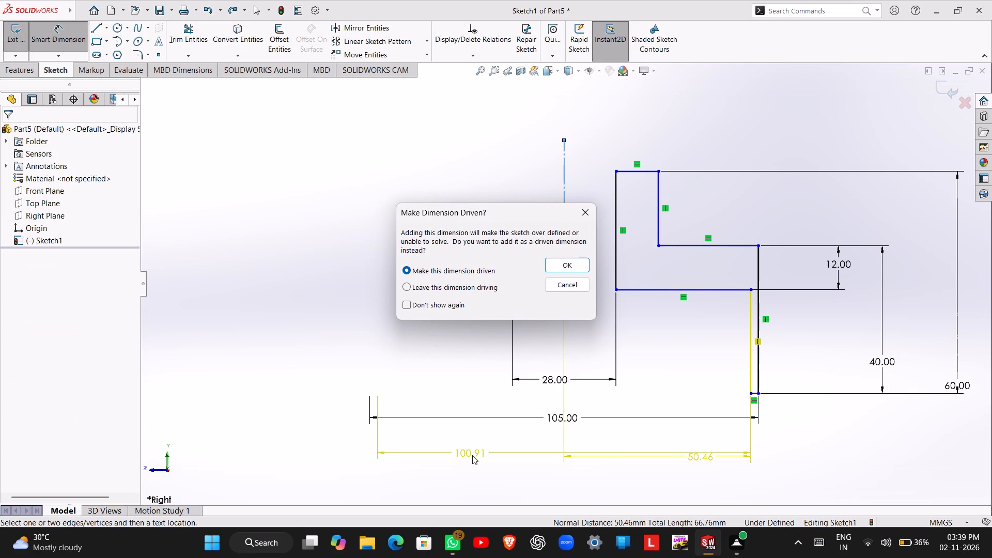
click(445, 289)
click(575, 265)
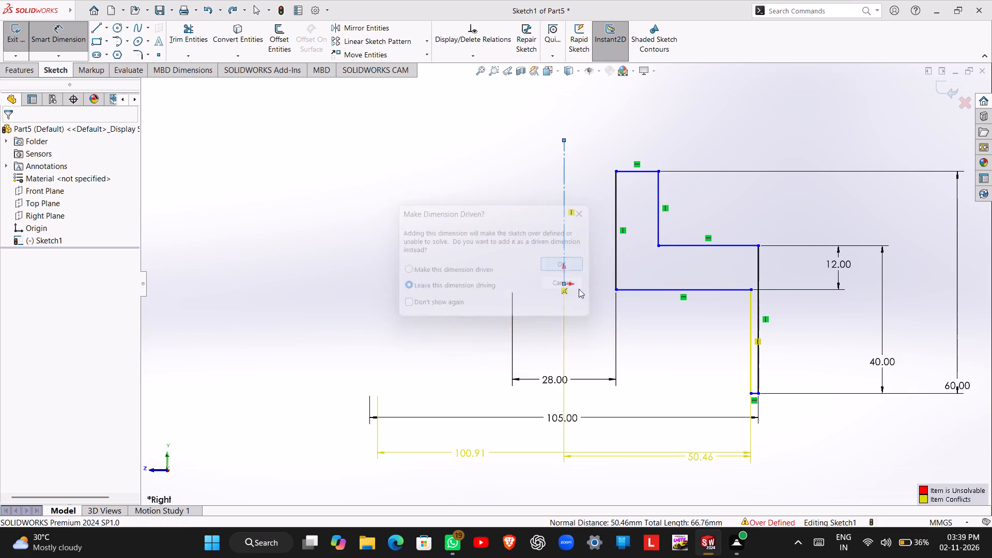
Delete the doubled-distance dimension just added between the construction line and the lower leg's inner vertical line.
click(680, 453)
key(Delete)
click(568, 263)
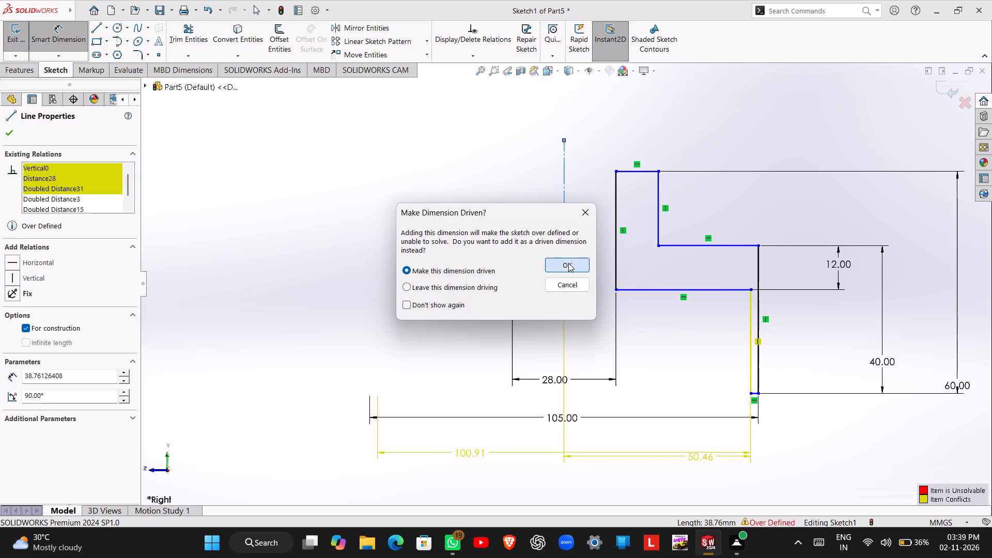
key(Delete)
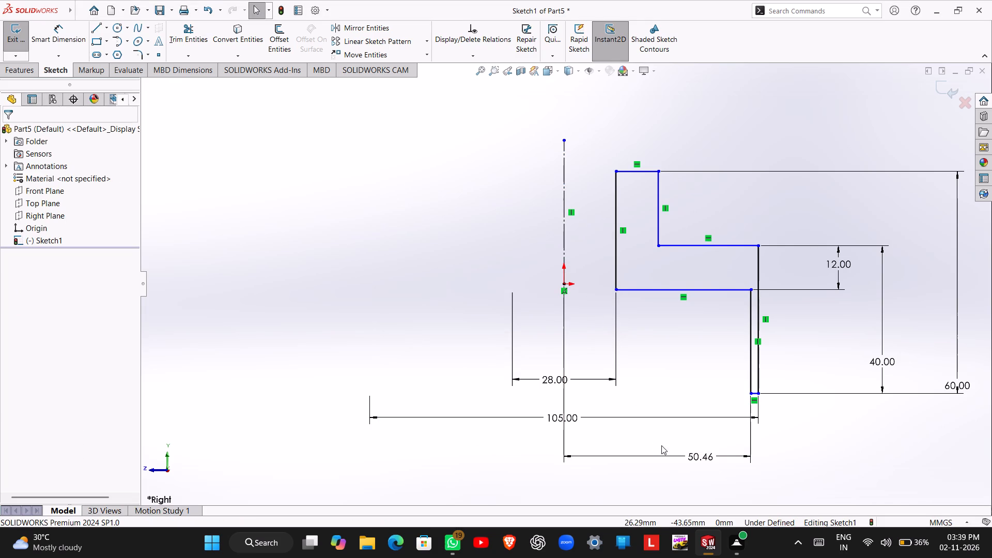
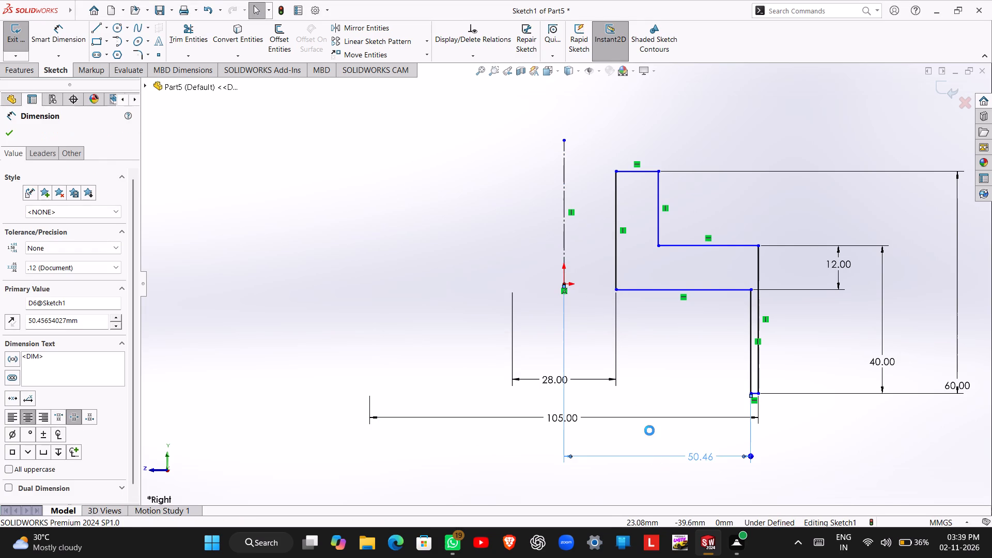
Add a doubled-distance dimension between the lower leg's inner vertical line and the vertical construction line.
right_drag(676, 371, 676, 311)
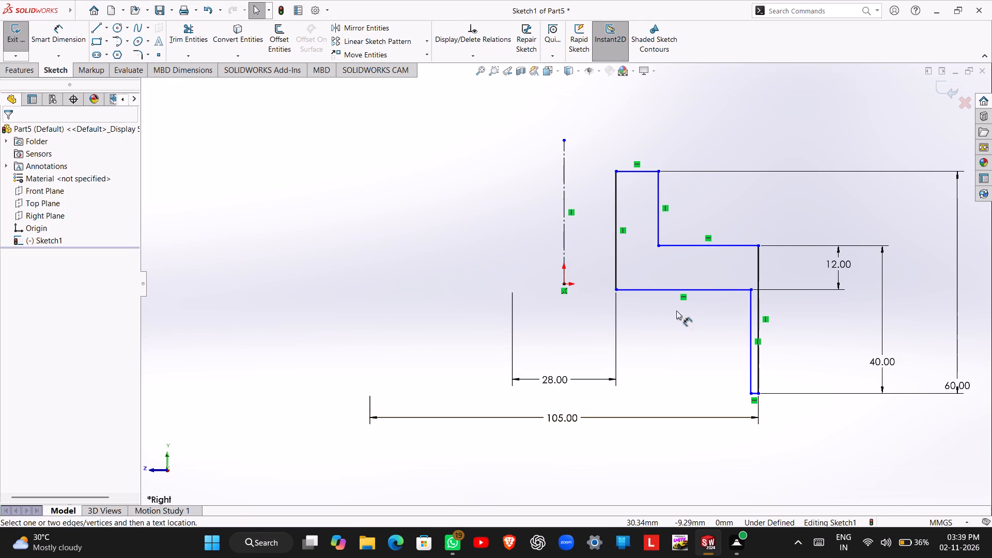
right_drag(676, 311, 676, 301)
click(750, 315)
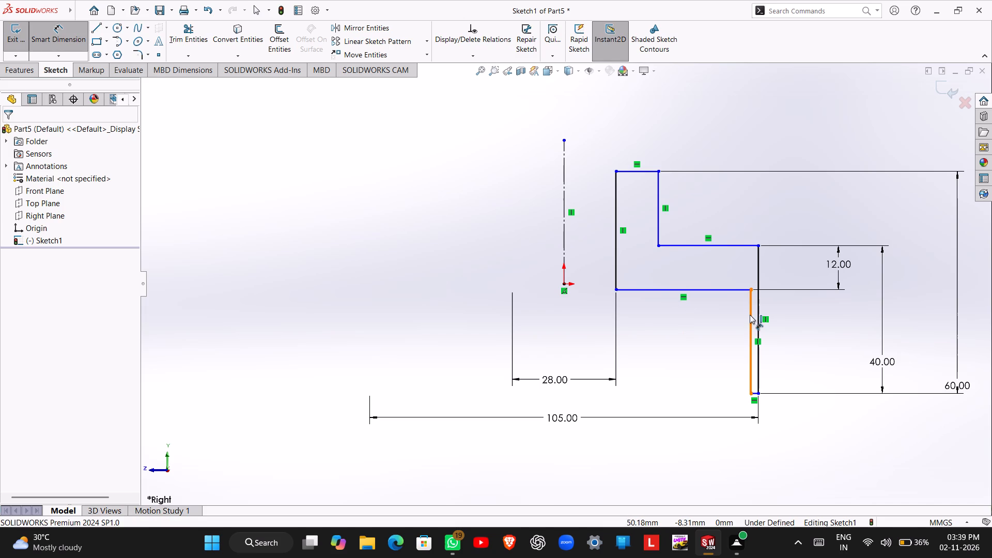
click(564, 254)
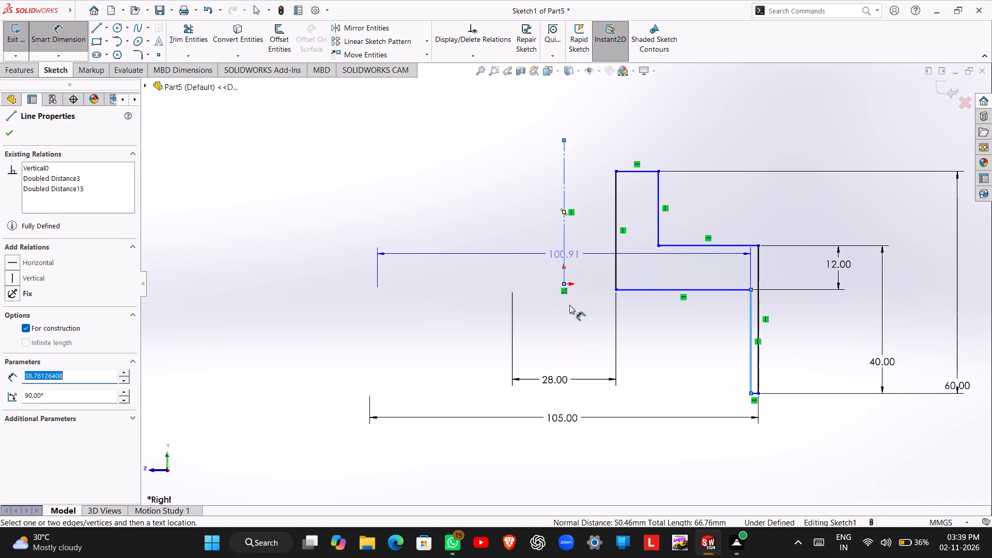
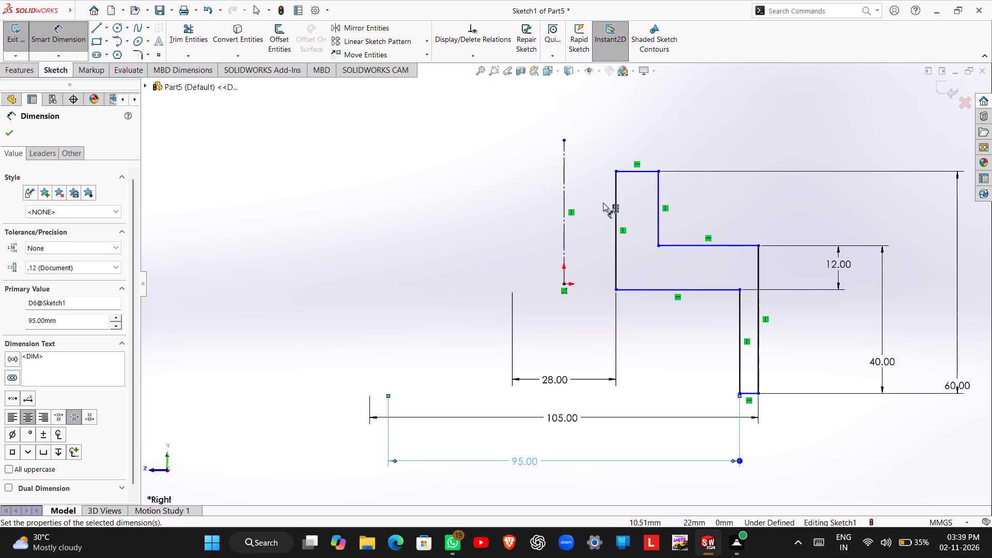
Dimension the horizontal width between the two vertical lines of the profile's upper section.
click(616, 198)
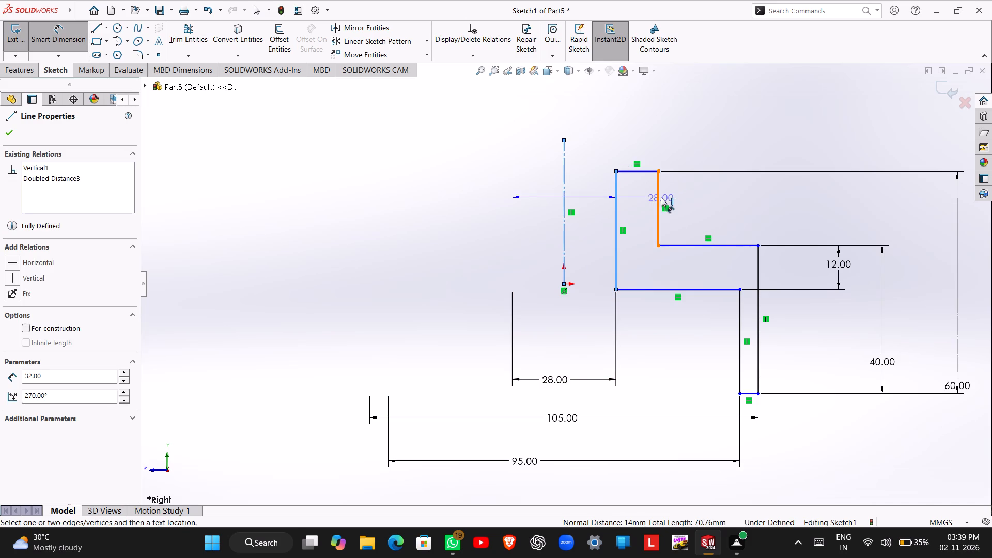
click(660, 197)
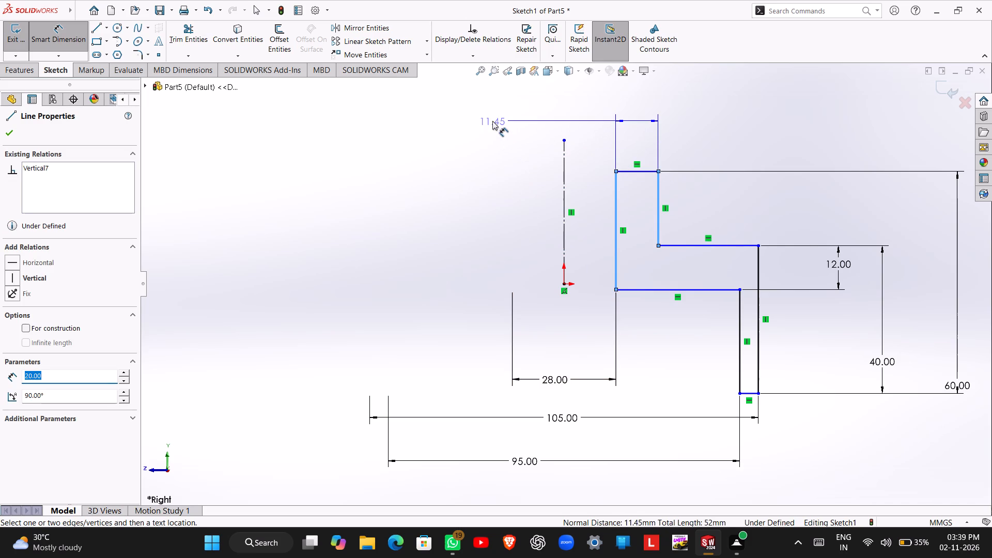
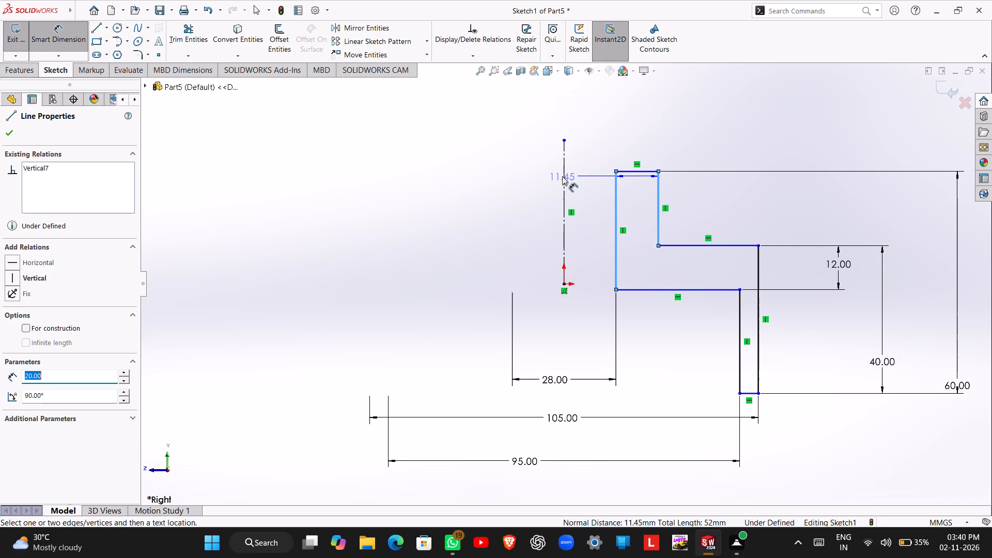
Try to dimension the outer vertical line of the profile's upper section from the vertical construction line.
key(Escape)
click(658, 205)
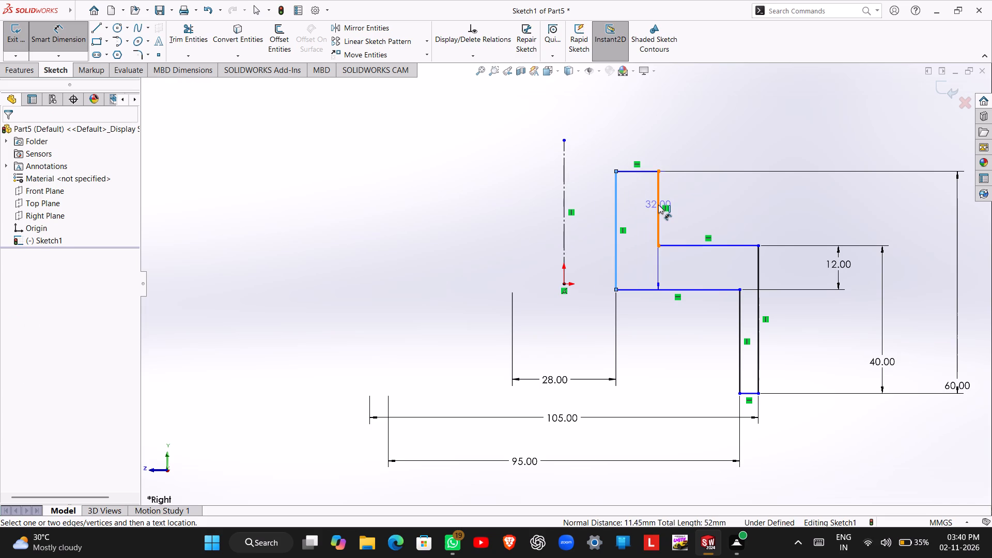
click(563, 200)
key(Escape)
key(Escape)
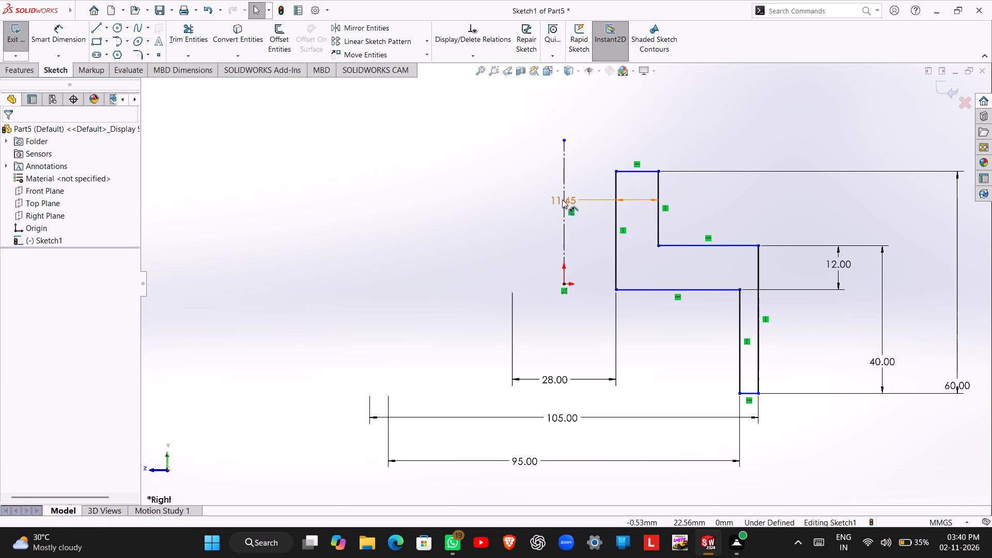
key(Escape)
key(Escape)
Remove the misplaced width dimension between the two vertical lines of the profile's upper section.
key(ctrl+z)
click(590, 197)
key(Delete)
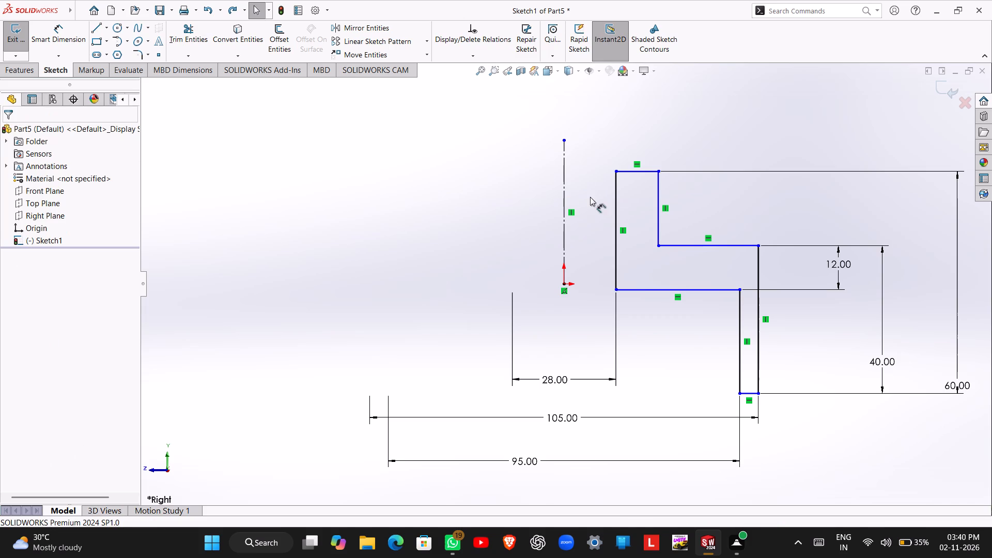
Dimension the outer vertical line of the profile's upper section relative to the vertical construction line.
right_drag(446, 275, 448, 207)
click(659, 204)
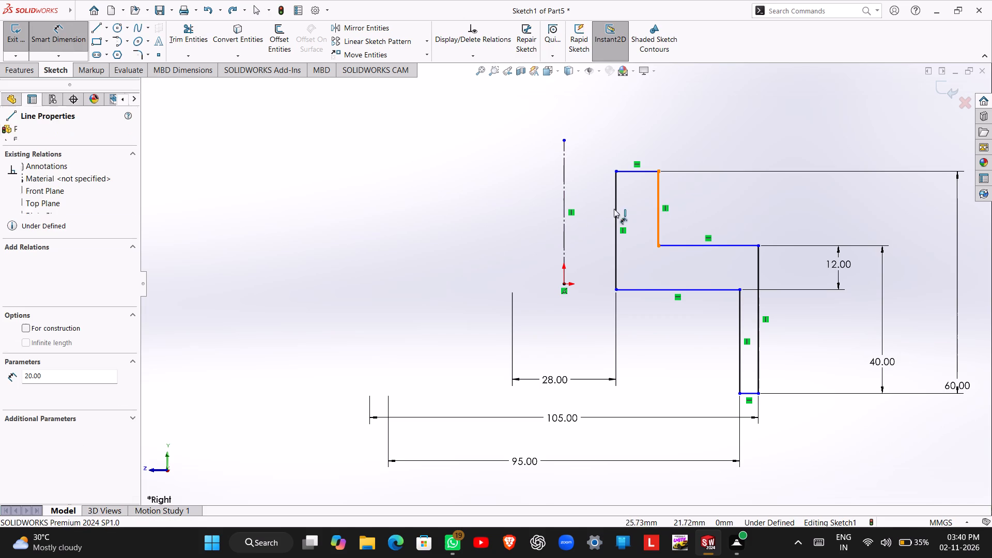
click(564, 206)
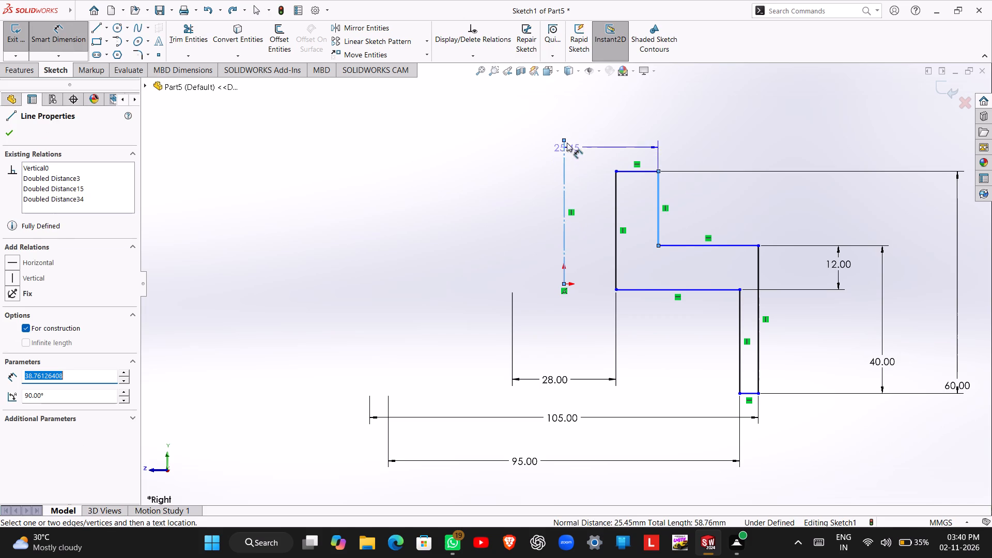
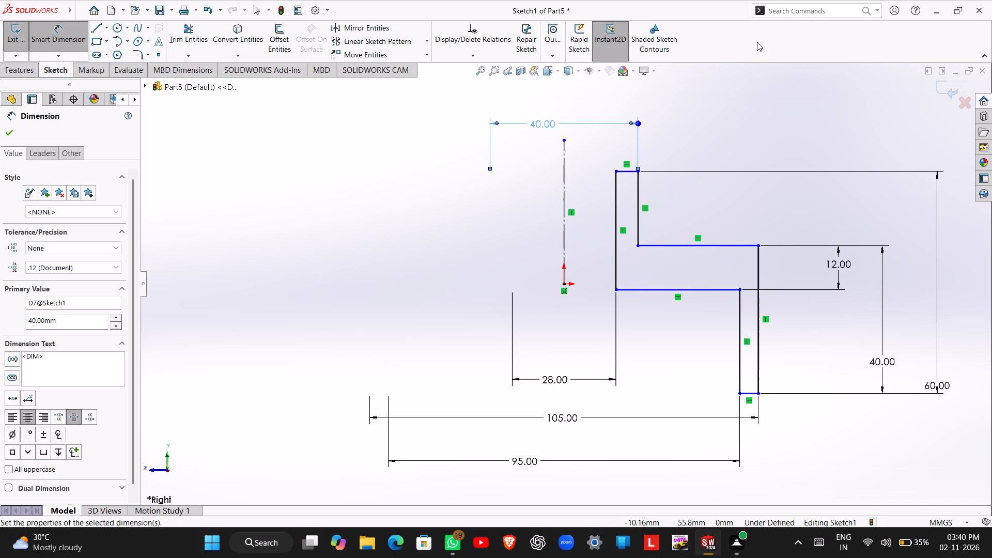
Exit the stepped profile sketch and start a Revolved Boss/Base feature from it.
click(8, 36)
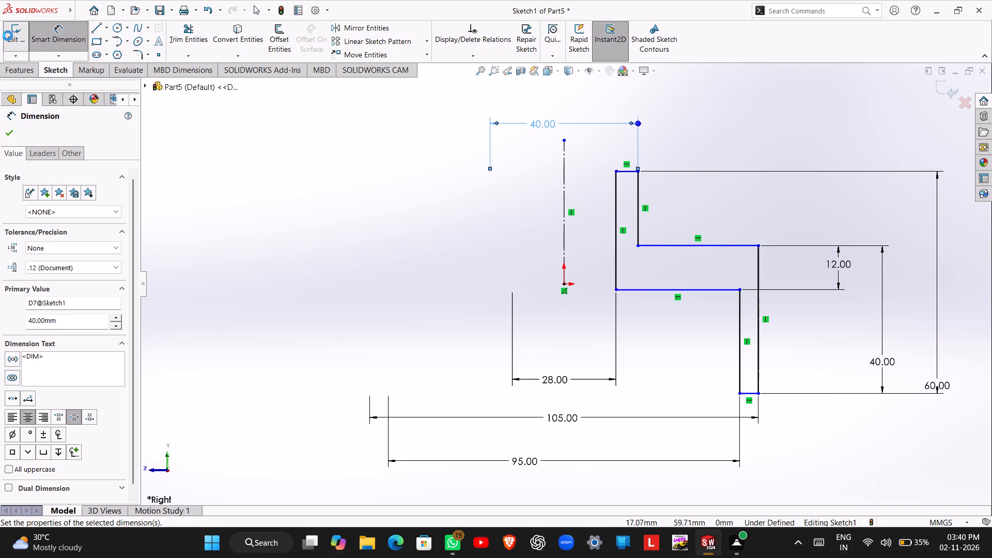
click(53, 40)
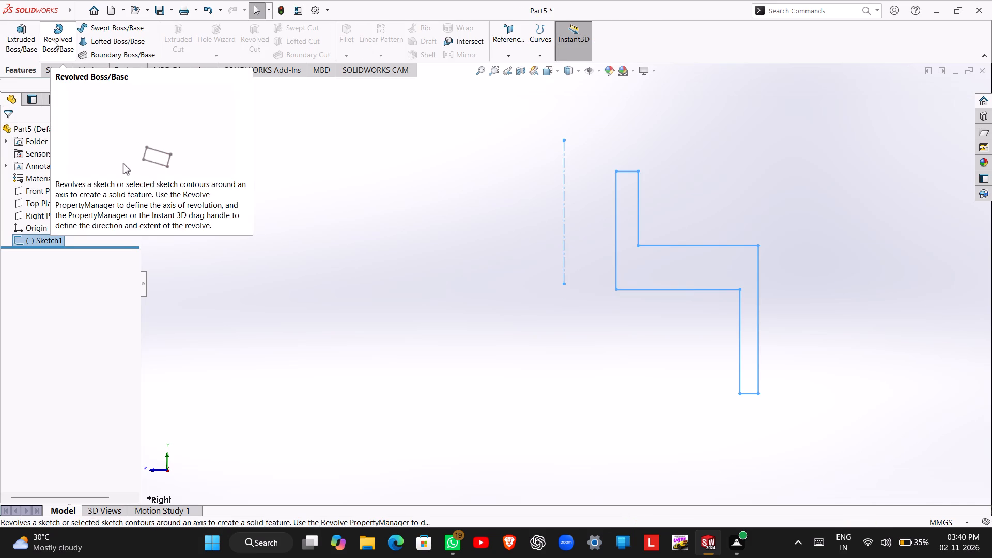
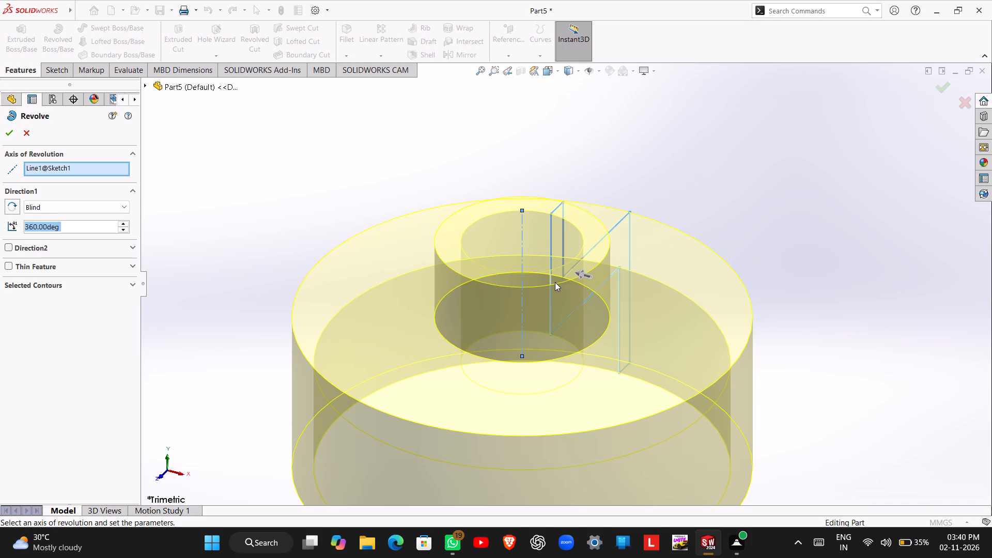
Complete the solid revolve of the stepped profile through 360 degrees about the construction line, with Thin Feature off.
click(8, 265)
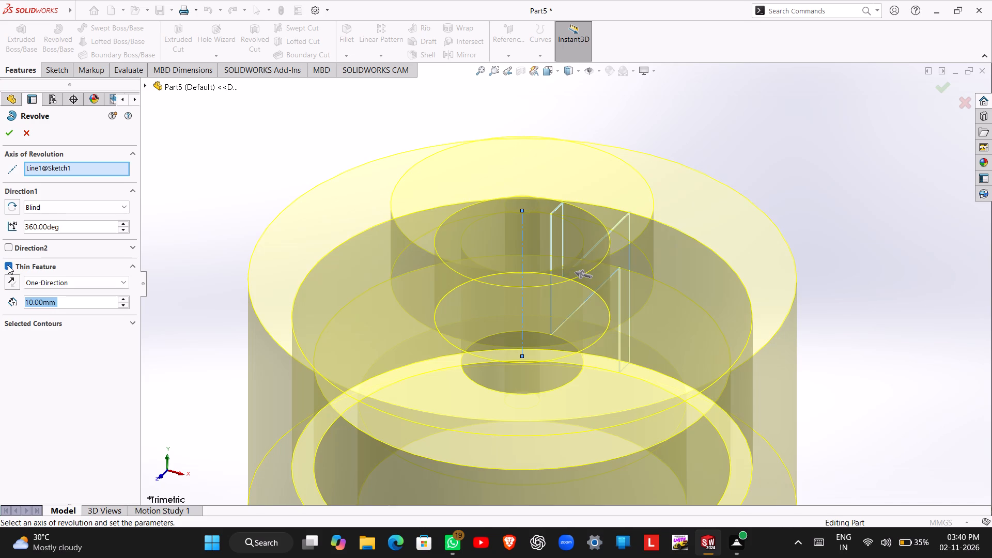
click(8, 265)
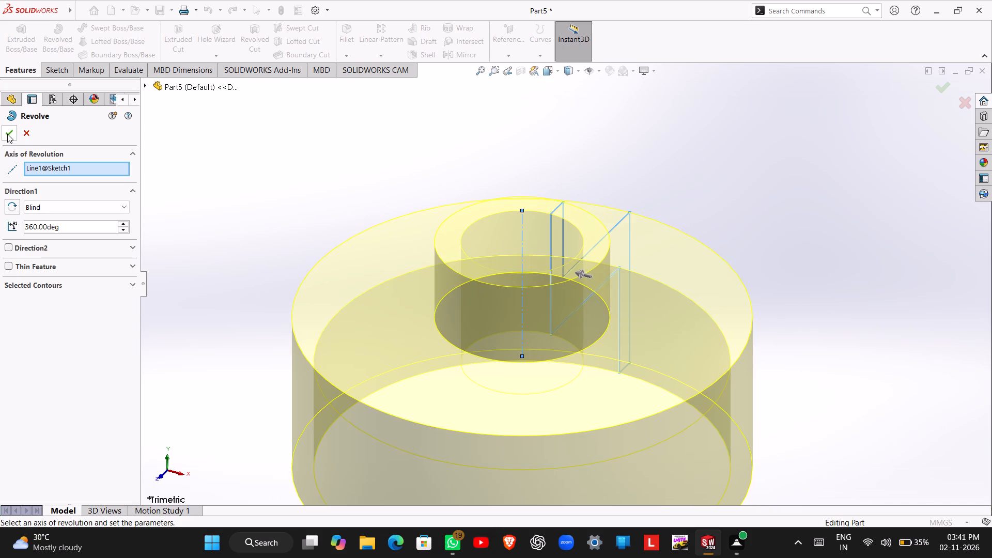
click(7, 134)
Examine the revolved body's outer stepped shape and its hollow underside with the central bore.
scroll(507, 285, up, 1)
scroll(534, 321, up, 1)
scroll(560, 481, up, 1)
click(835, 352)
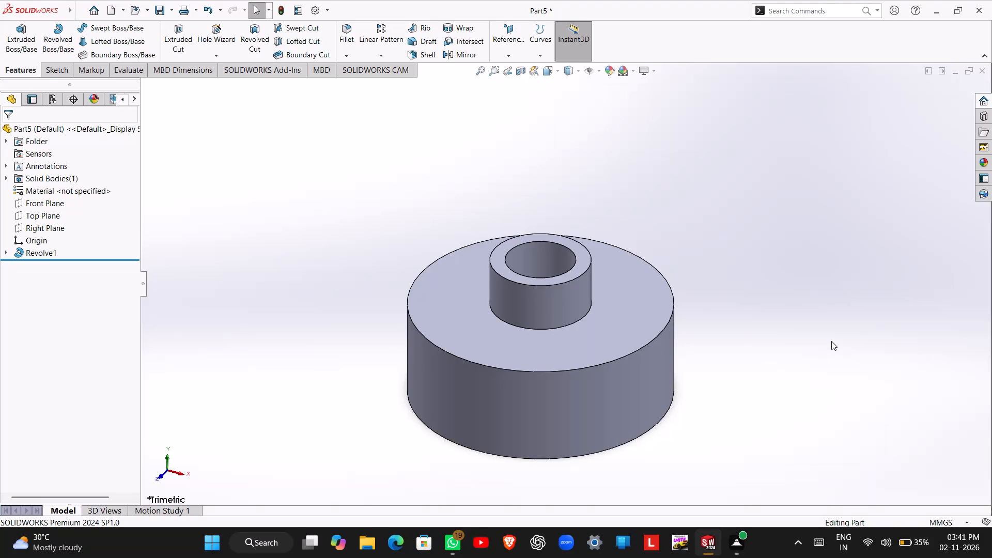
middle_drag(854, 385, 816, 167)
middle_drag(761, 388, 780, 333)
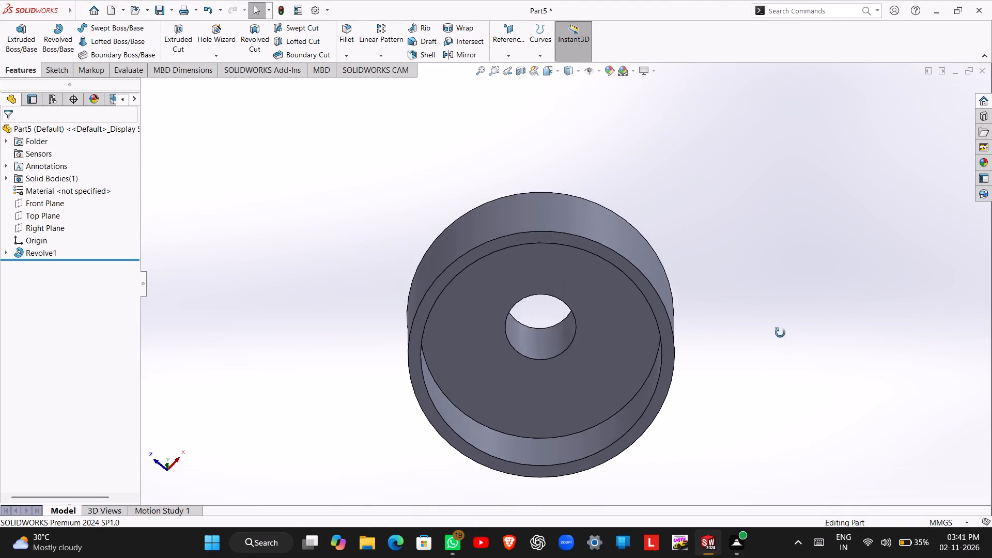
middle_drag(780, 333, 776, 269)
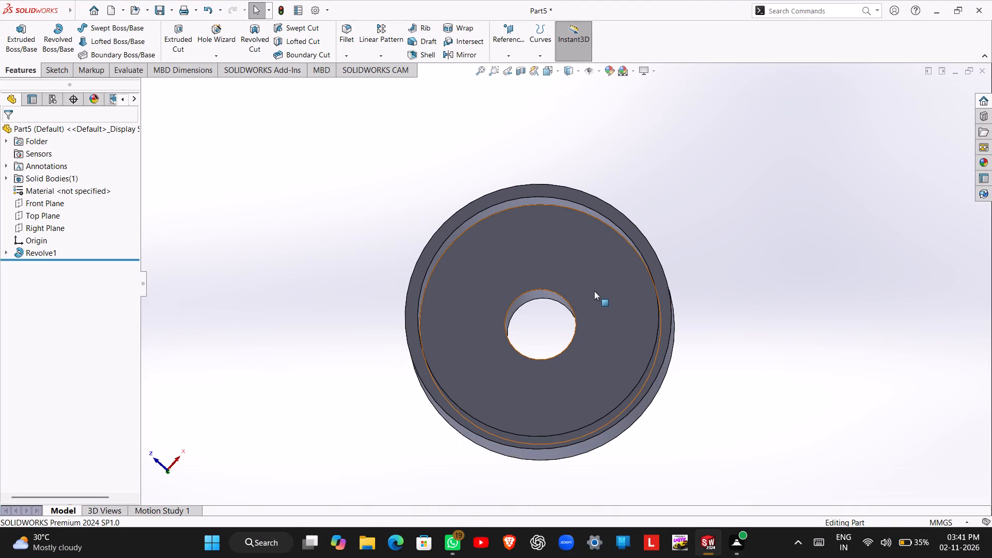
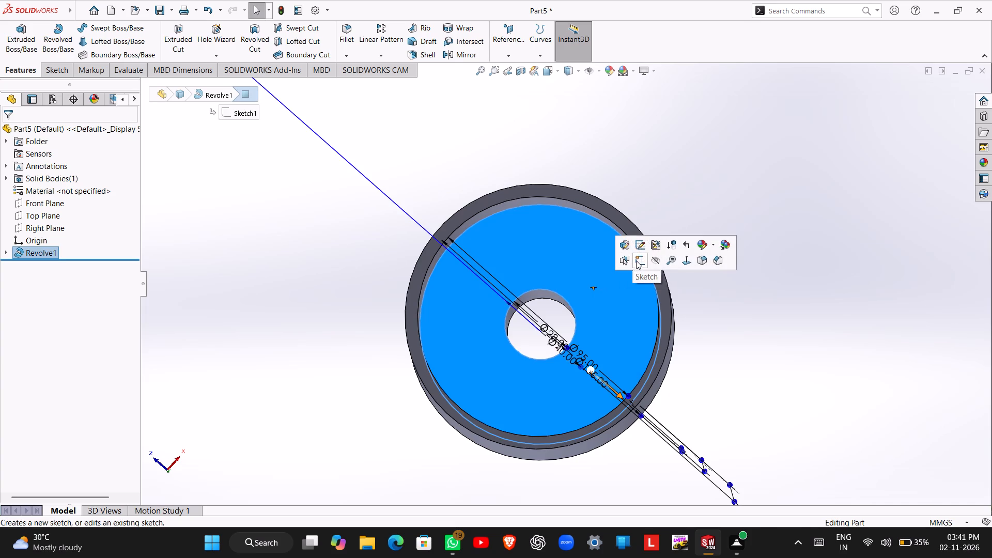
Start a sketch on the revolved body's flat annular face around the bore and draw an origin-centred circle of about 33 mm radius.
click(637, 260)
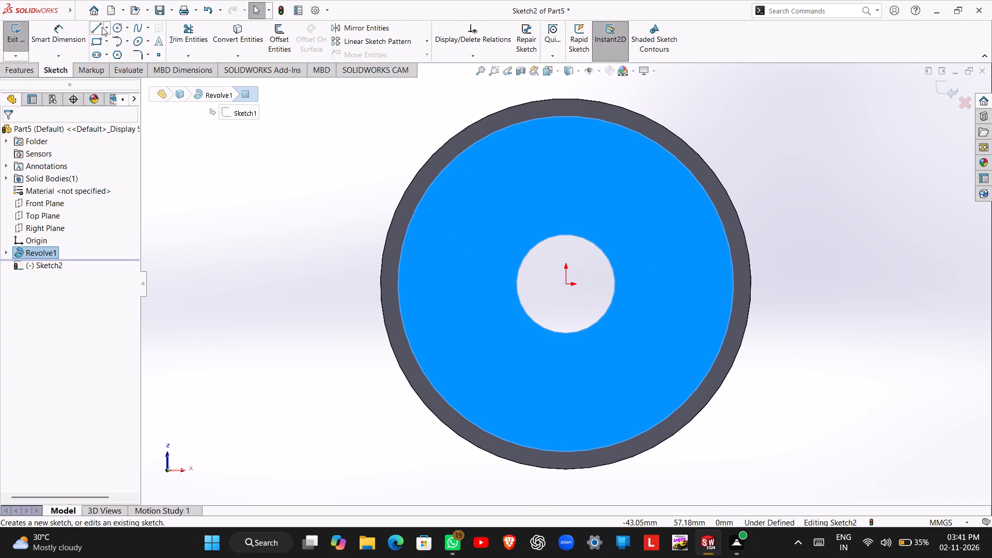
click(119, 28)
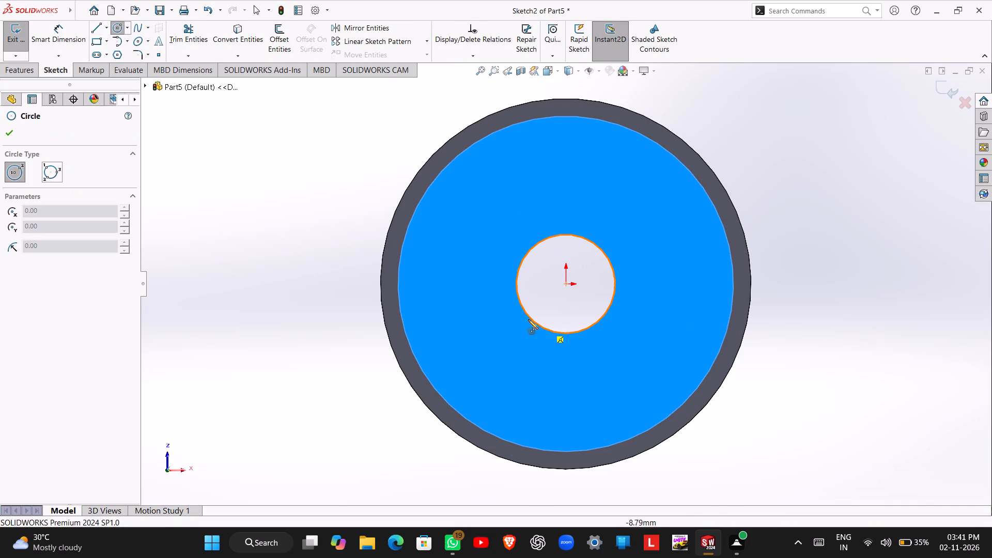
click(565, 283)
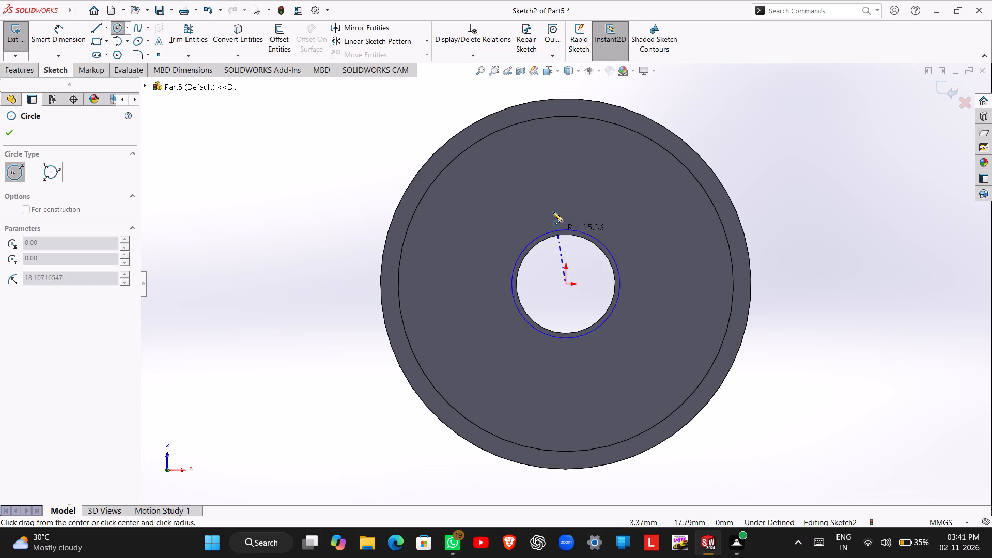
click(567, 168)
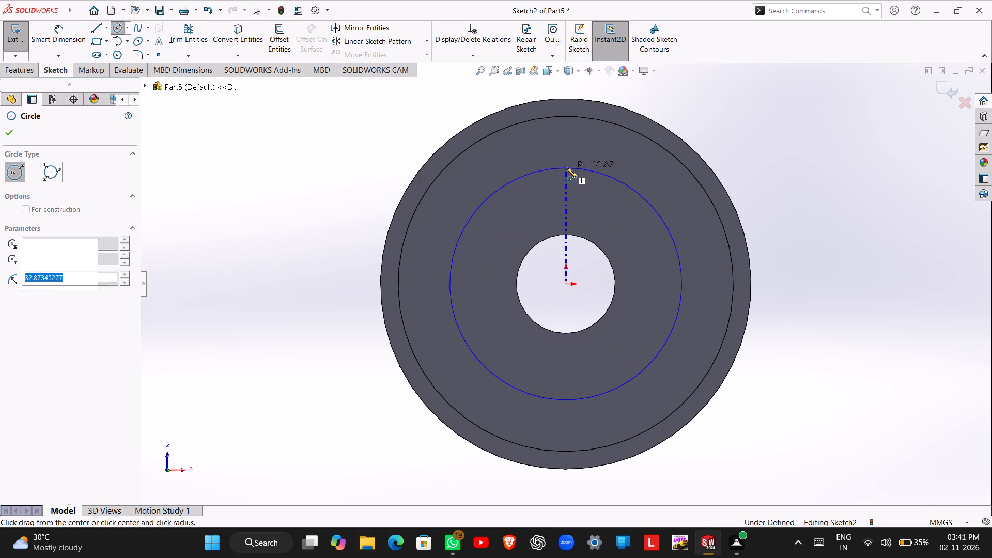
key(Escape)
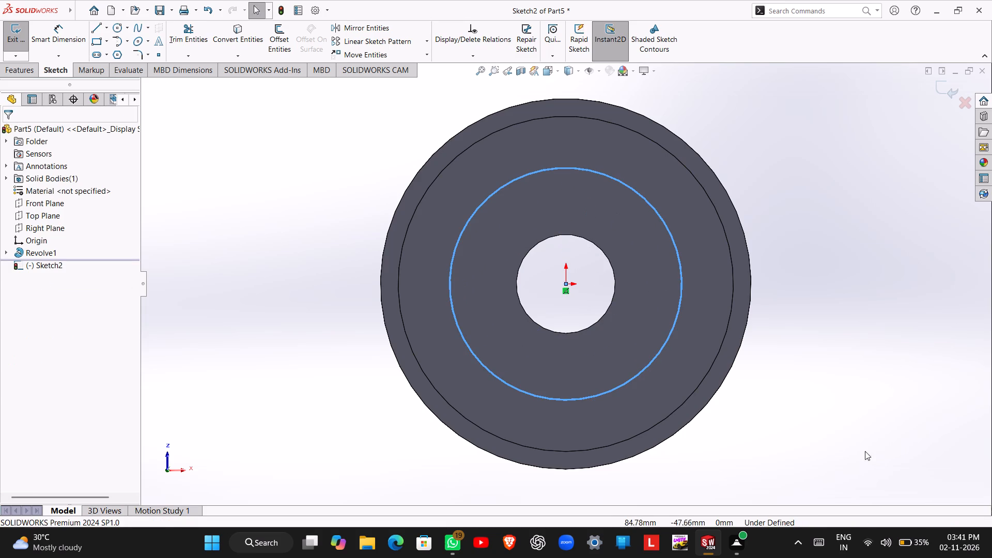
Dimension the new circle's diameter as 60 mm.
right_drag(865, 452, 874, 314)
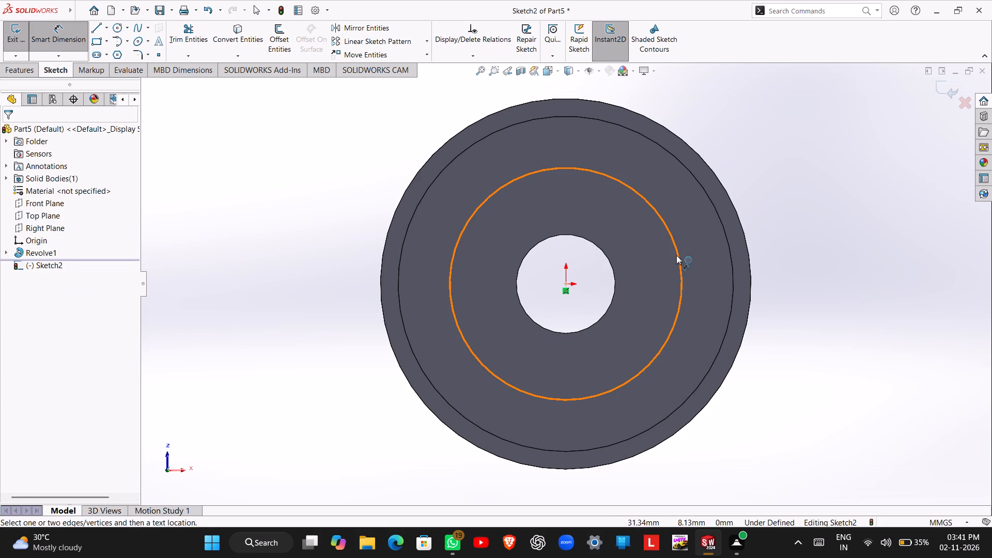
click(676, 255)
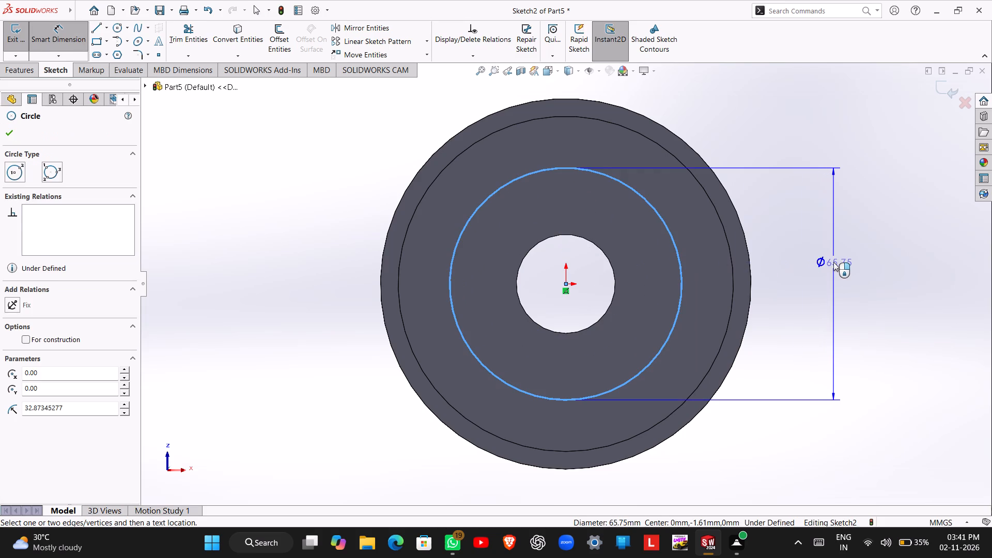
click(833, 262)
text(60)
key(Return)
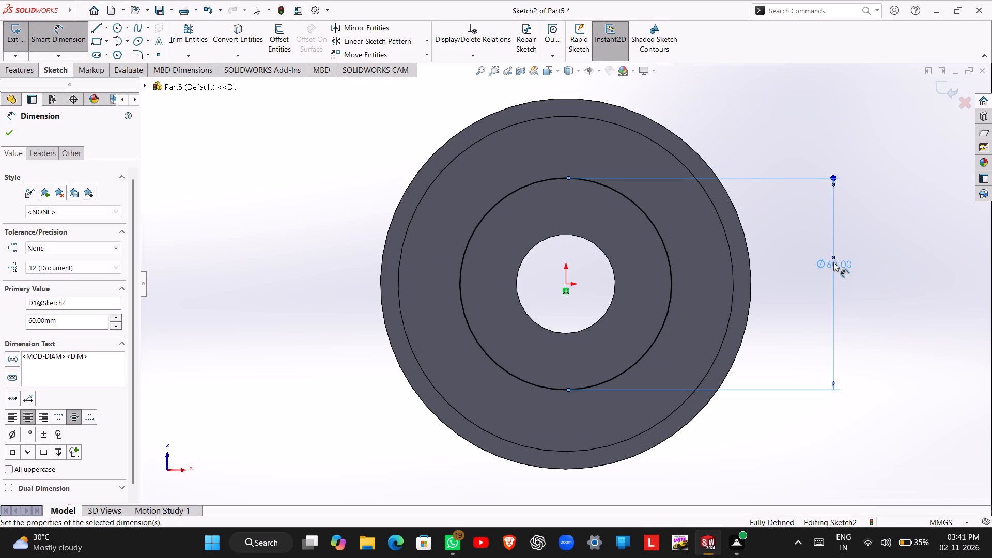
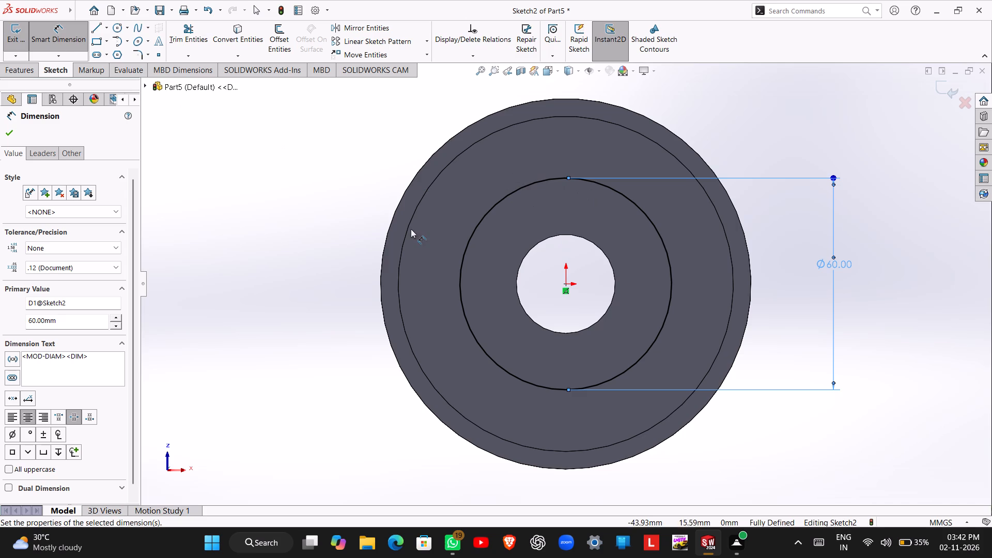
Convert the 60 mm circle on the annular face to construction geometry and exit the sketch.
key(Escape)
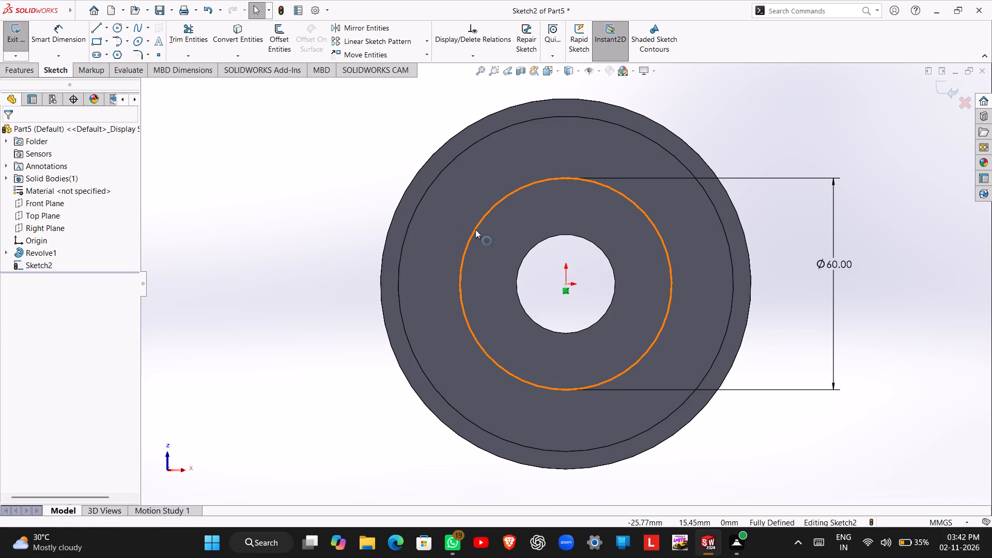
click(476, 229)
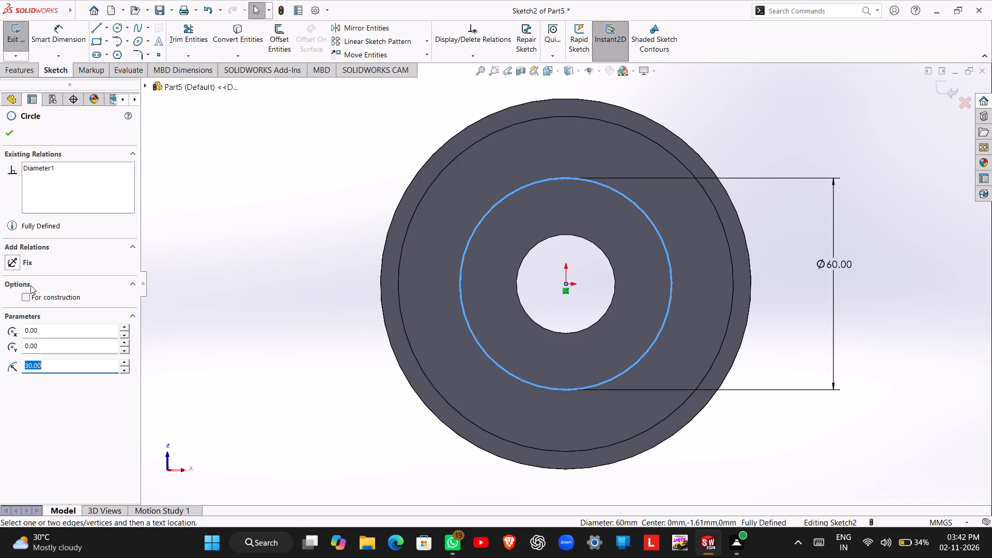
click(29, 295)
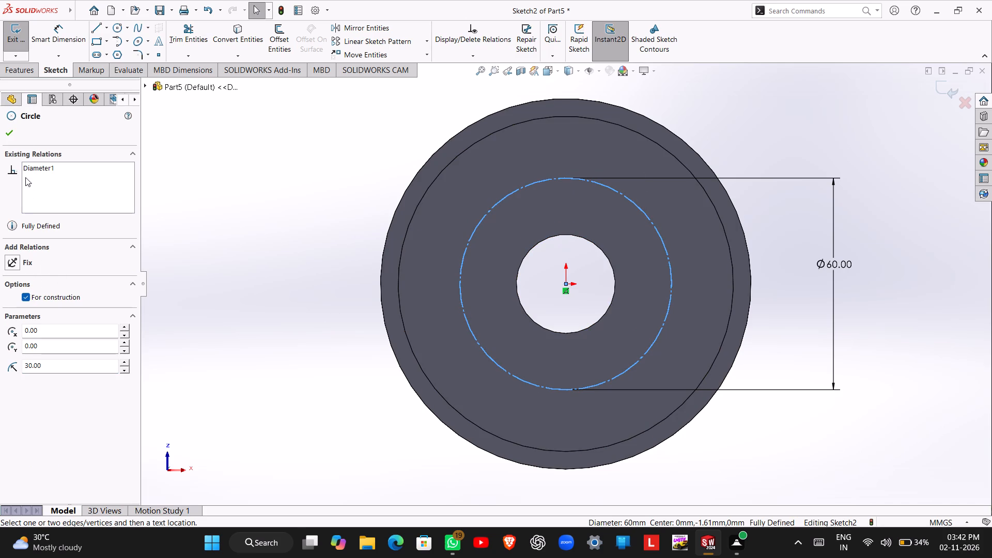
click(6, 129)
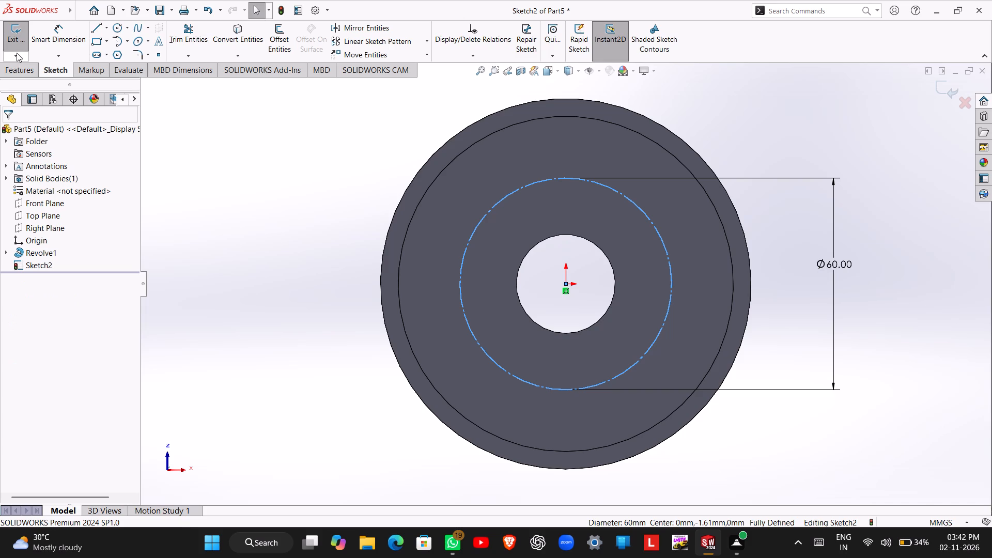
click(17, 51)
click(25, 43)
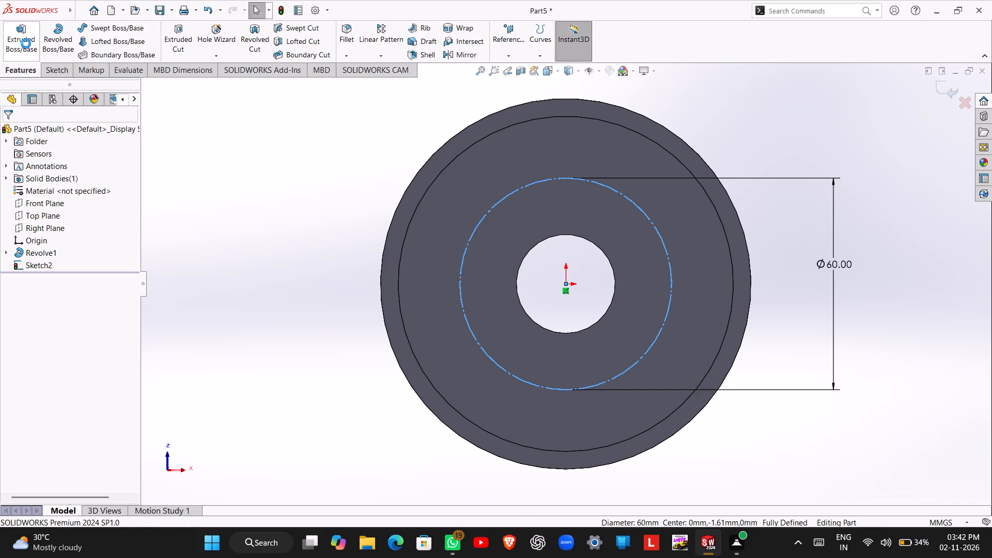
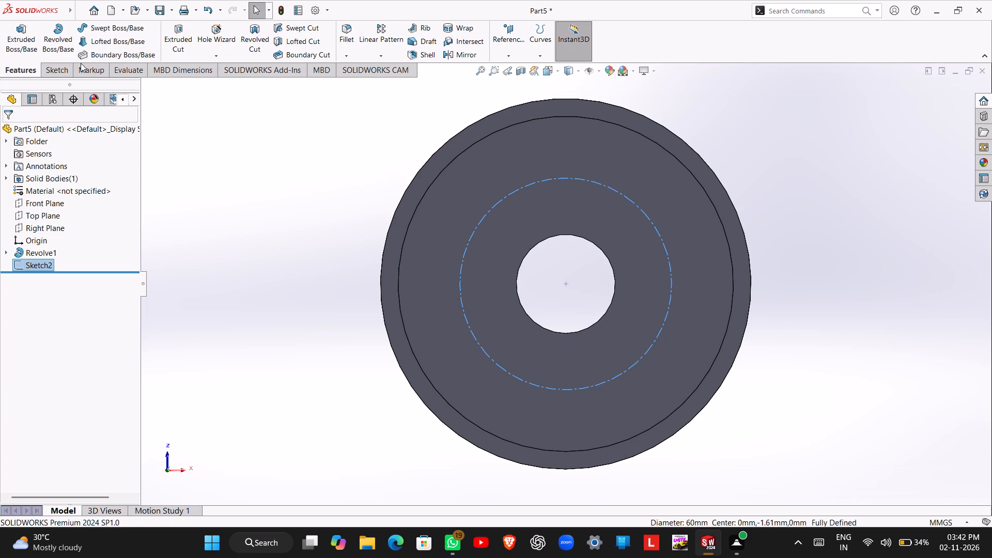
Add a sketch point on the 60 mm construction circle directly above the origin in Sketch2, and exit the sketch.
click(67, 69)
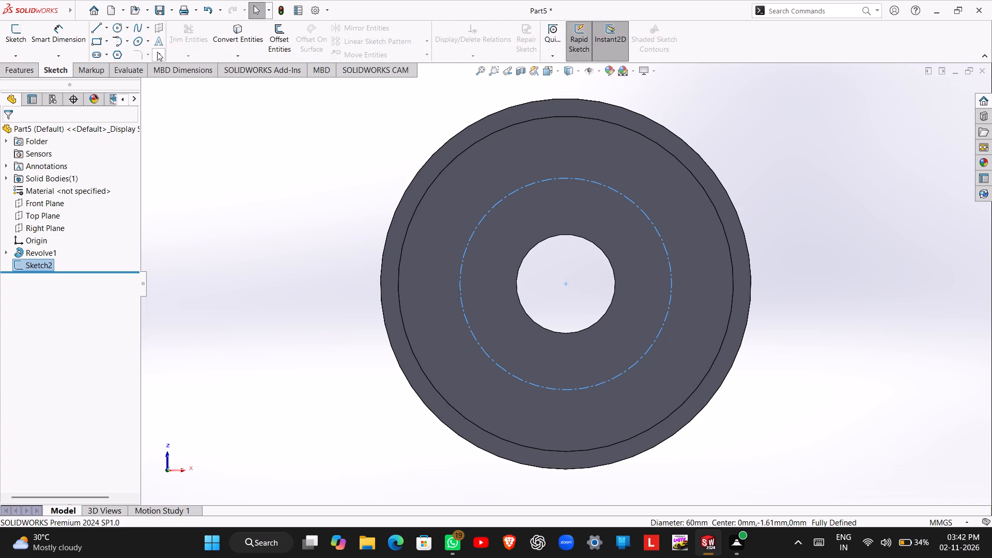
click(161, 54)
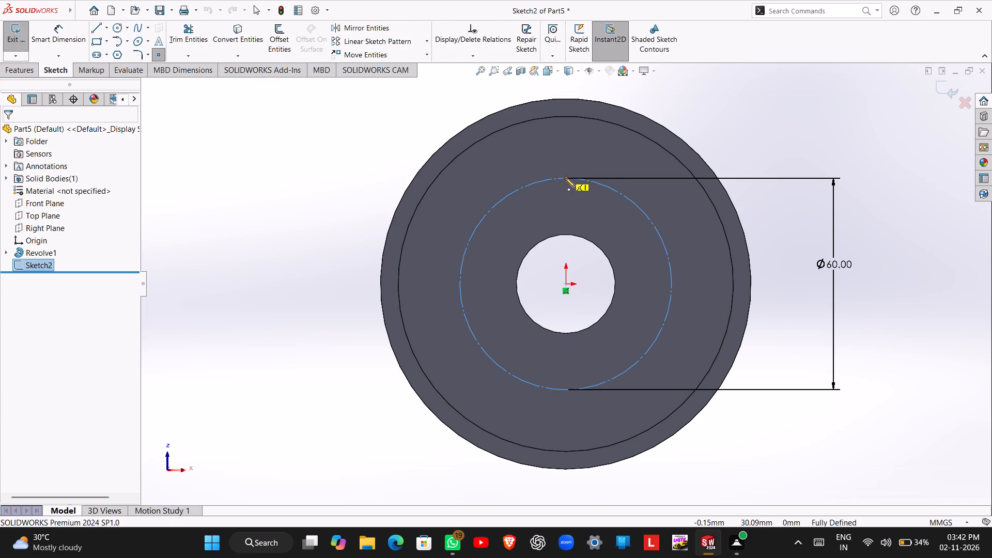
click(565, 177)
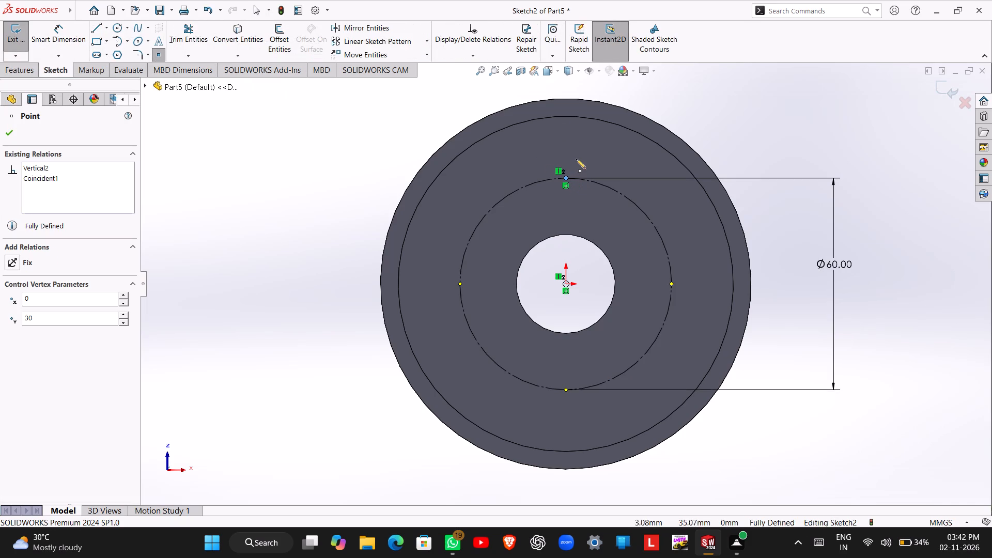
click(11, 130)
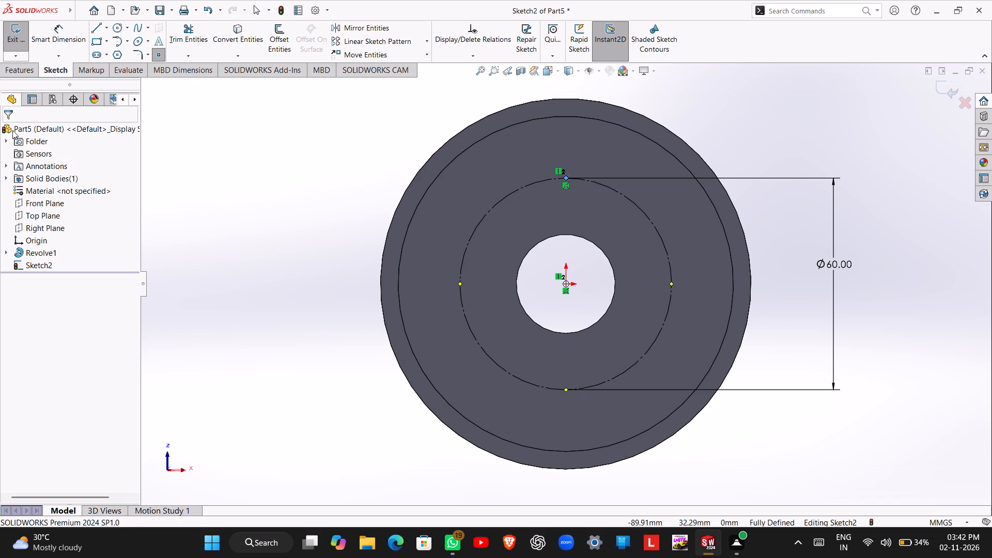
click(20, 44)
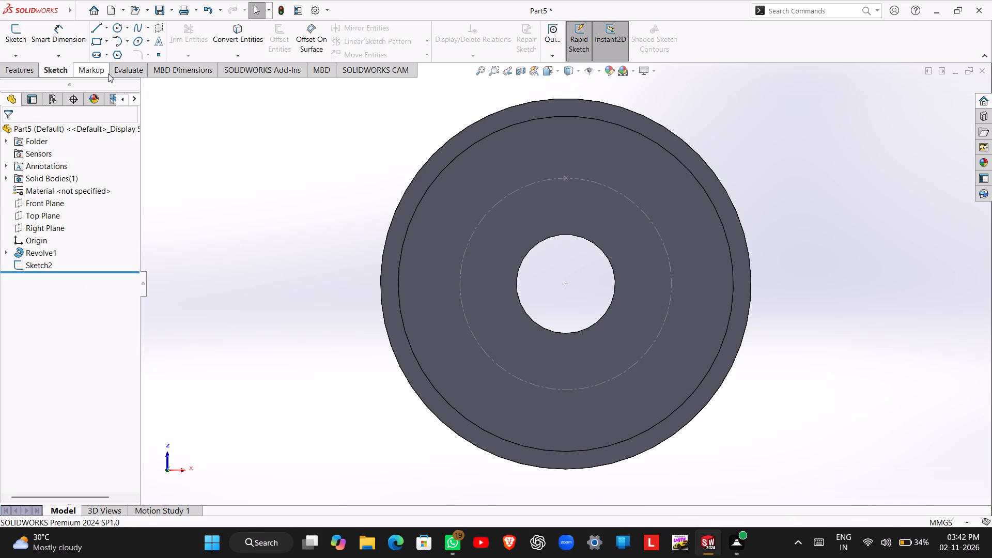
Start a Hole Wizard hole and bring up its standard, type and size specifications.
click(11, 69)
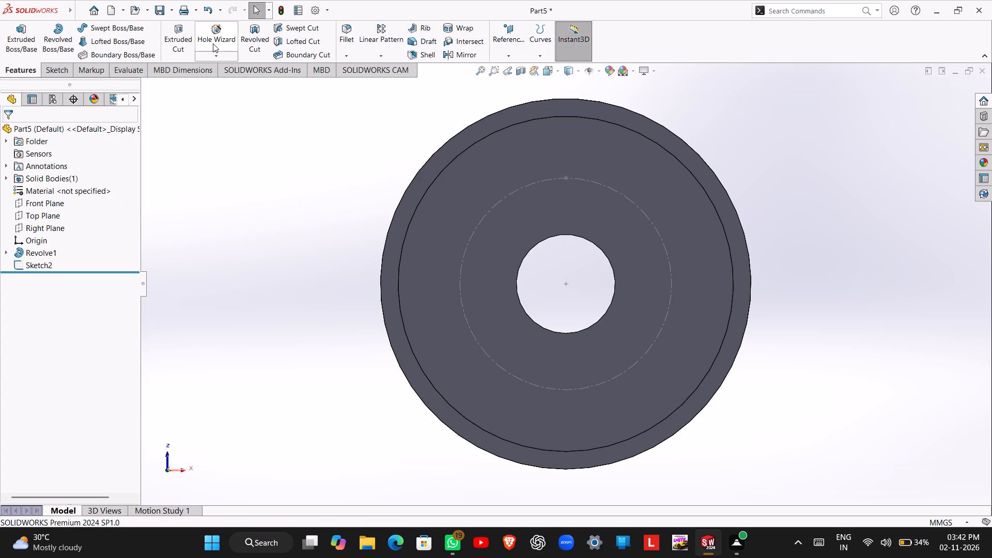
click(213, 44)
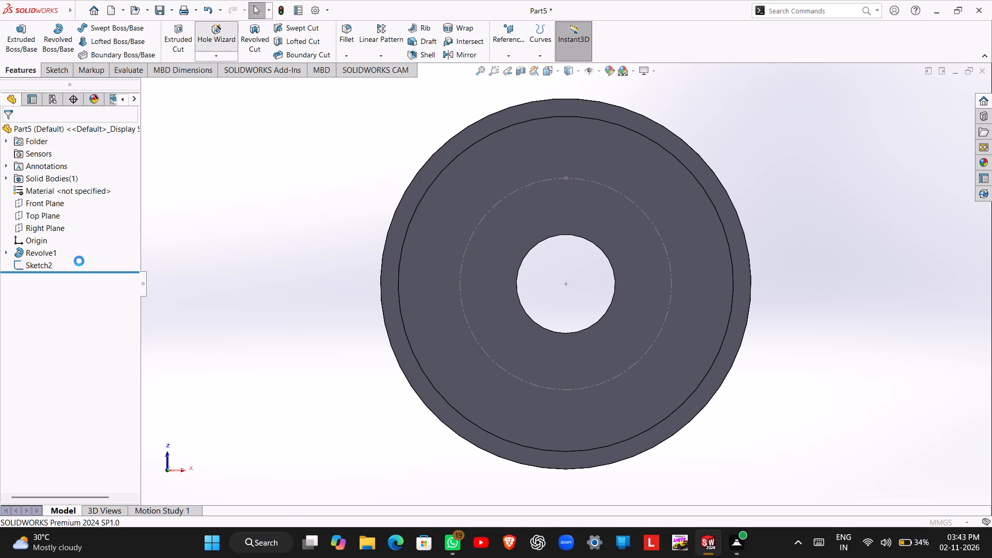
scroll(79, 242, down, 1)
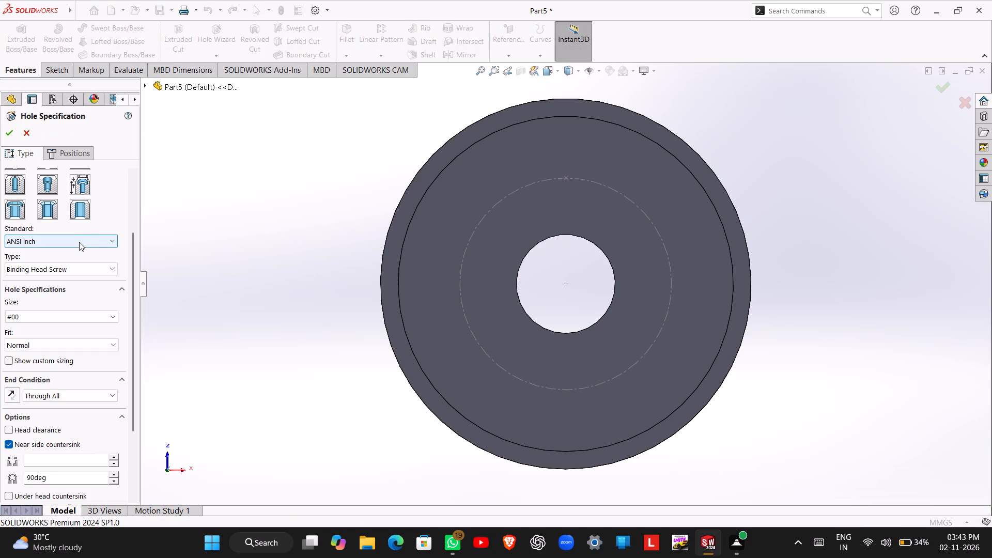
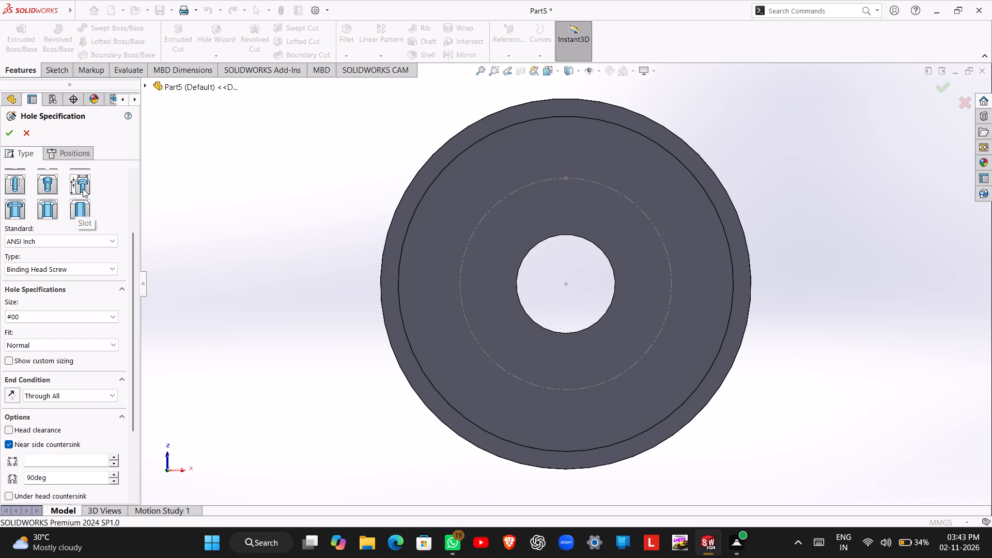
Configure the hole as an ANSI Inch countersink for a Flat Head Screw (100), size 1/2.
scroll(59, 198, down, 1)
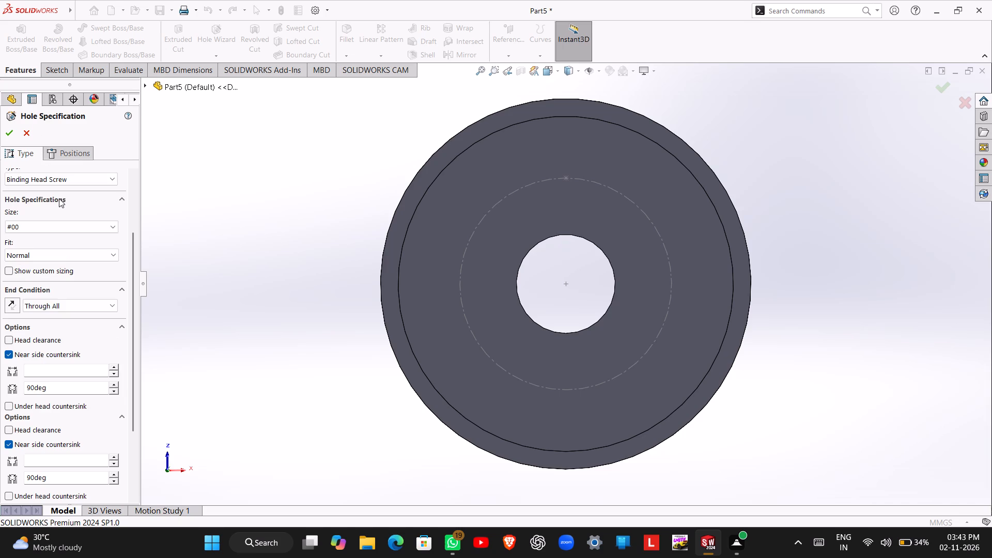
scroll(59, 198, down, 2)
scroll(58, 198, up, 5)
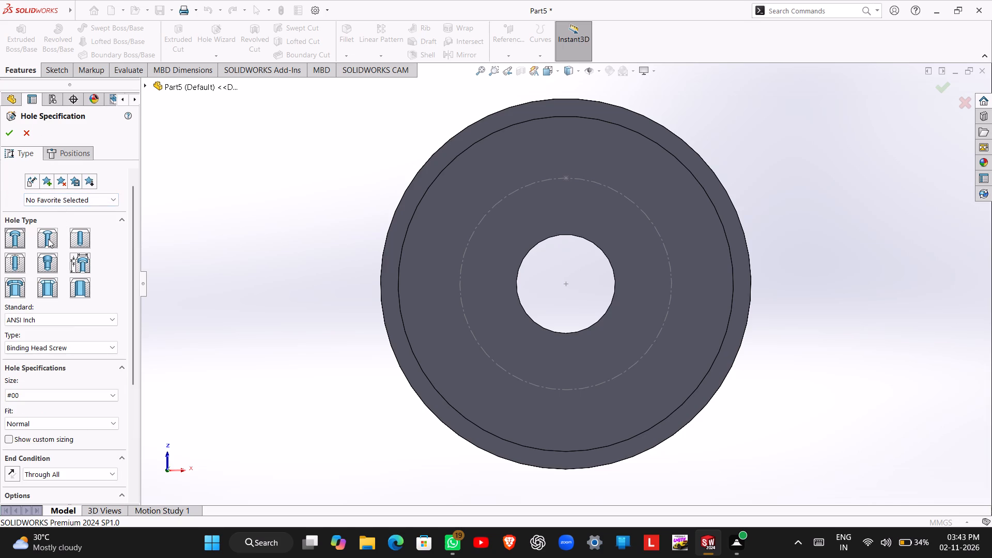
click(48, 239)
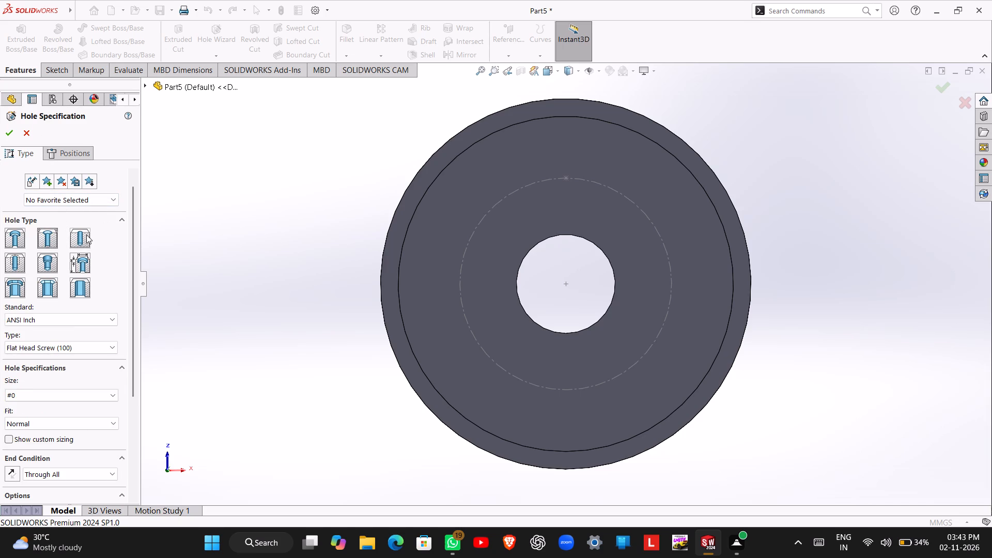
scroll(86, 236, down, 10)
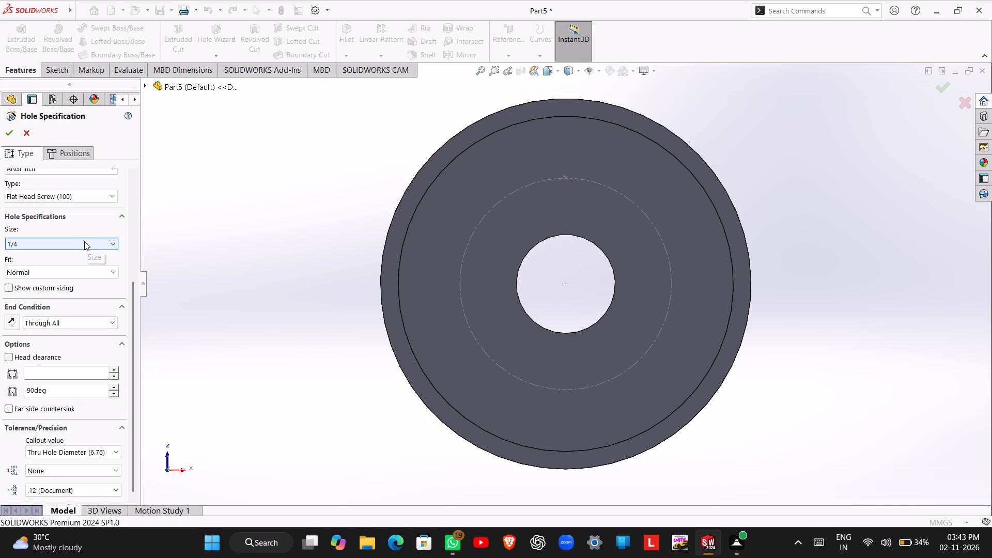
scroll(84, 241, down, 4)
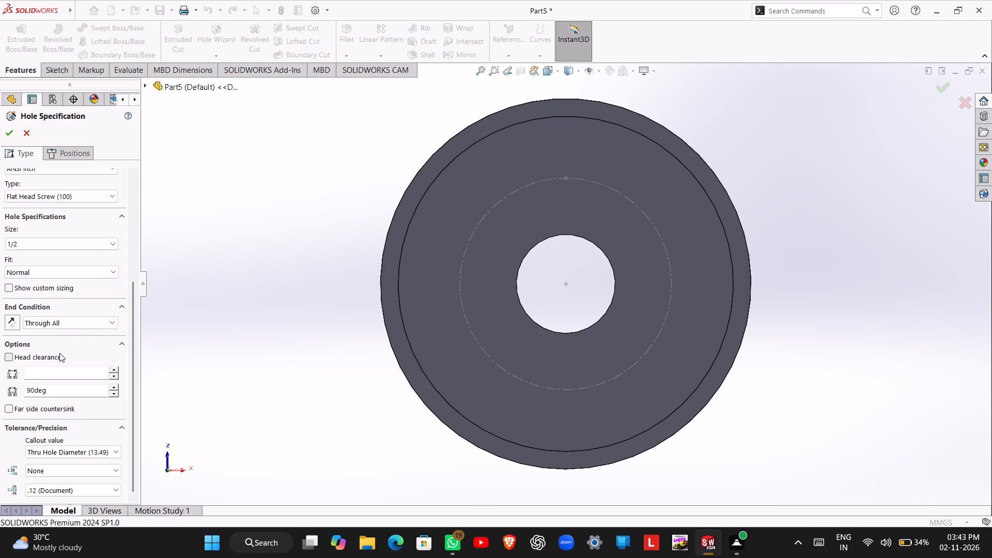
Enable custom sizing and set the through-hole diameter to 11 in and the countersink diameter to 20.4 in.
click(10, 287)
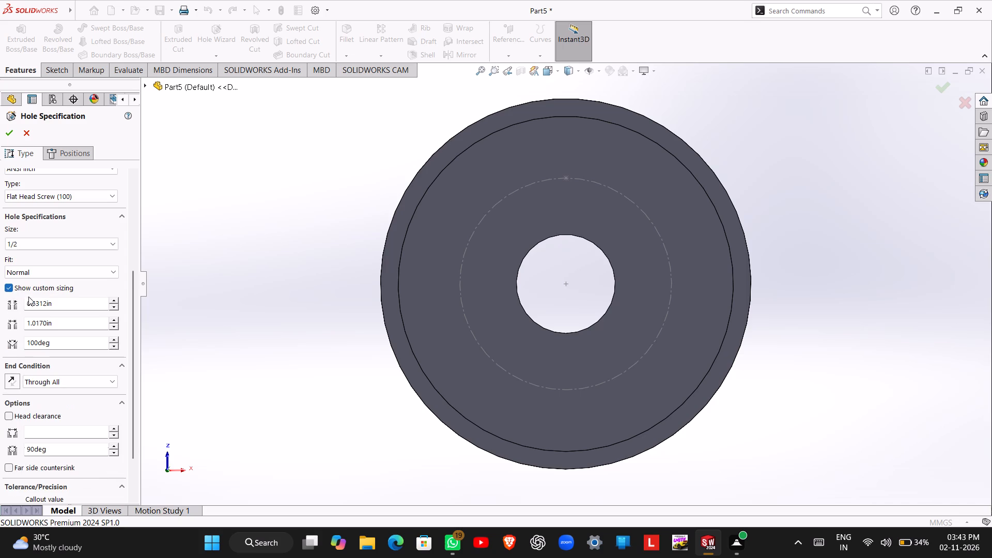
double_click(67, 308)
text(11)
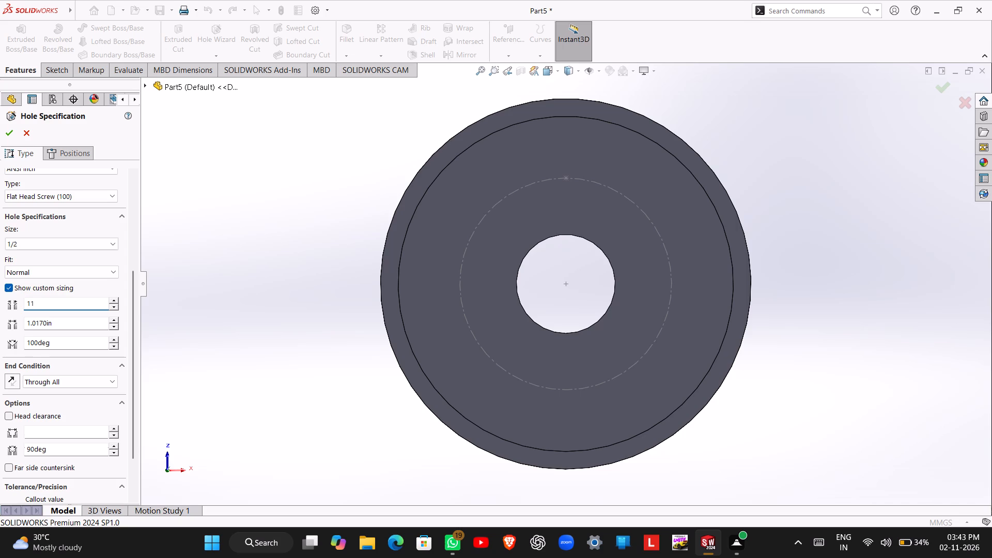
double_click(54, 321)
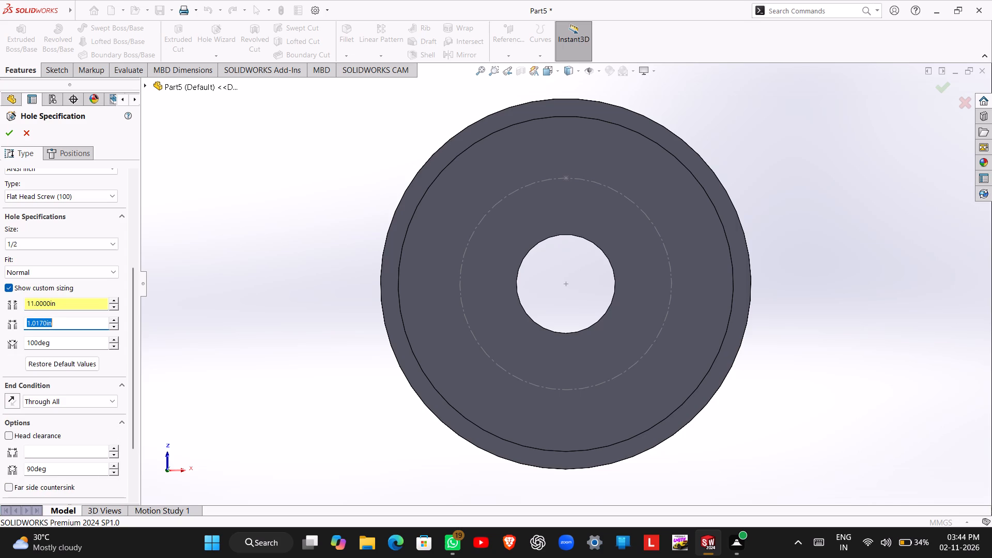
text(20.400)
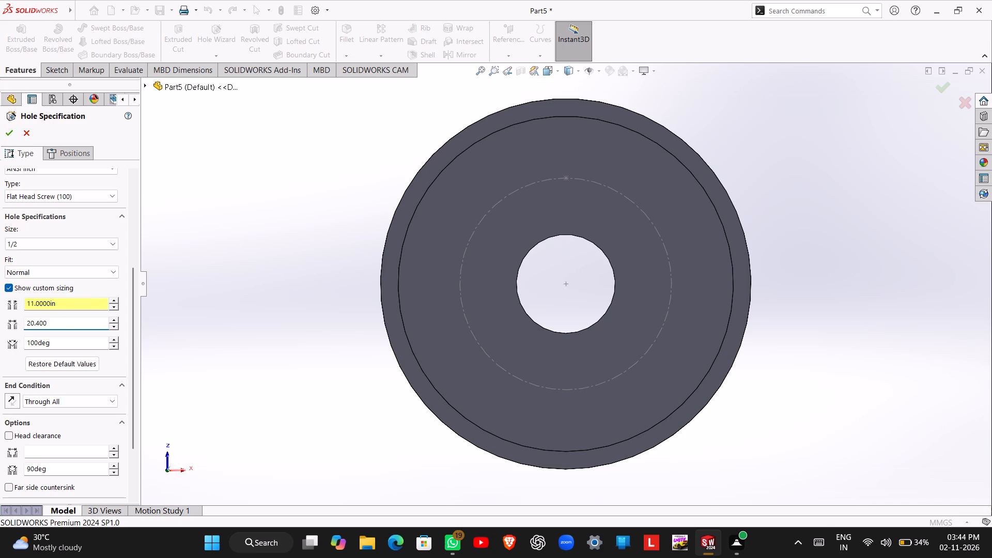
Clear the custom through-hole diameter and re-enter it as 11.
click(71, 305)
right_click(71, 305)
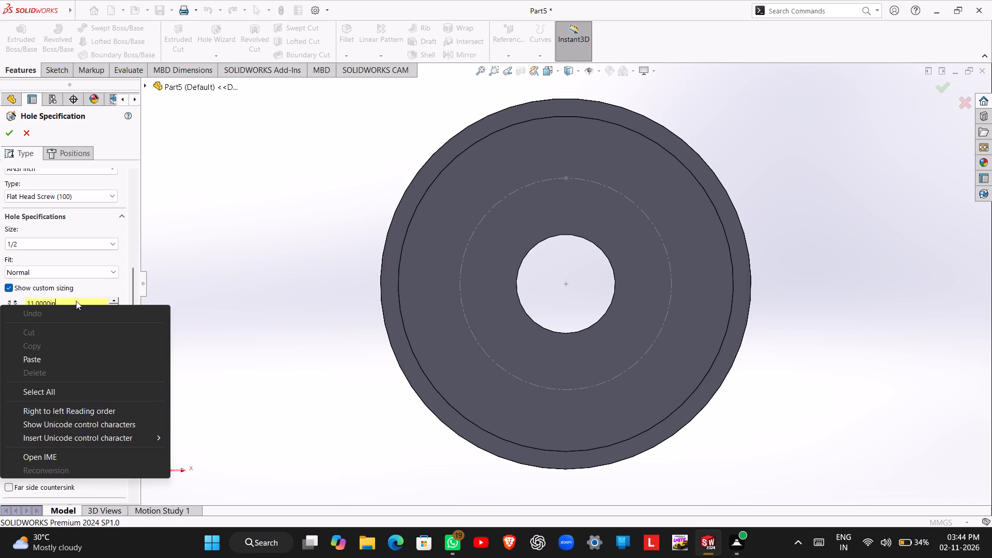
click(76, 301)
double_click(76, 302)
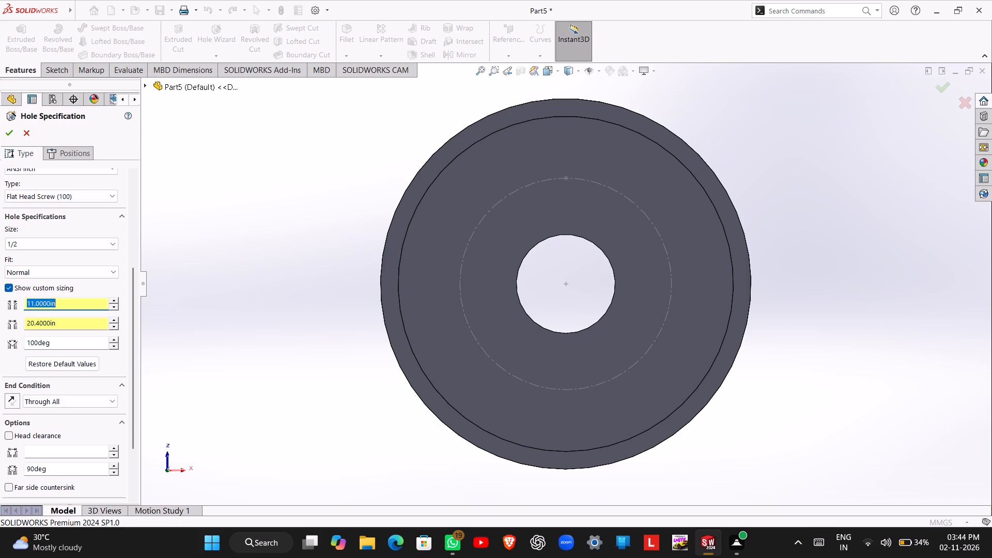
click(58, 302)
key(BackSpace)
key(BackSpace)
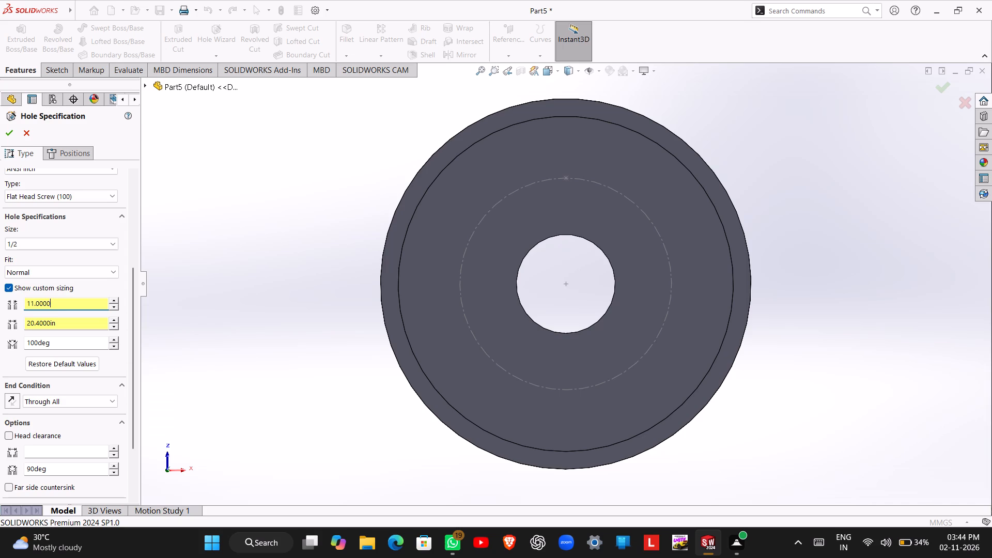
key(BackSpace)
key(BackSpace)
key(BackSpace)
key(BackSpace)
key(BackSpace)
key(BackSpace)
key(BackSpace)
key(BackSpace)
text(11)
Set the custom countersink angle to 90 degrees, keeping the countersink diameter at 20.4 in.
click(70, 344)
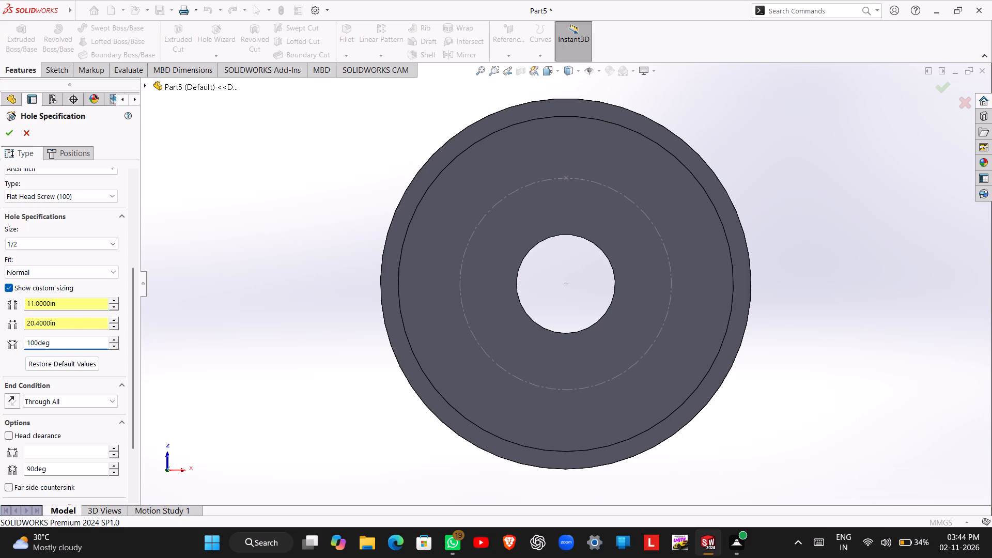
double_click(70, 343)
text(90)
click(112, 318)
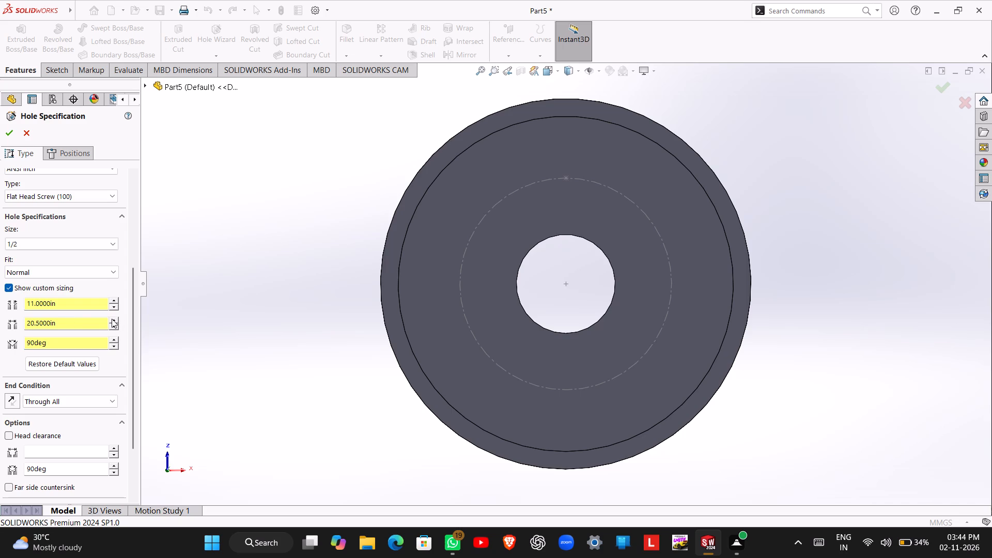
click(115, 328)
Proceed to defining the position of the countersunk hole.
click(62, 146)
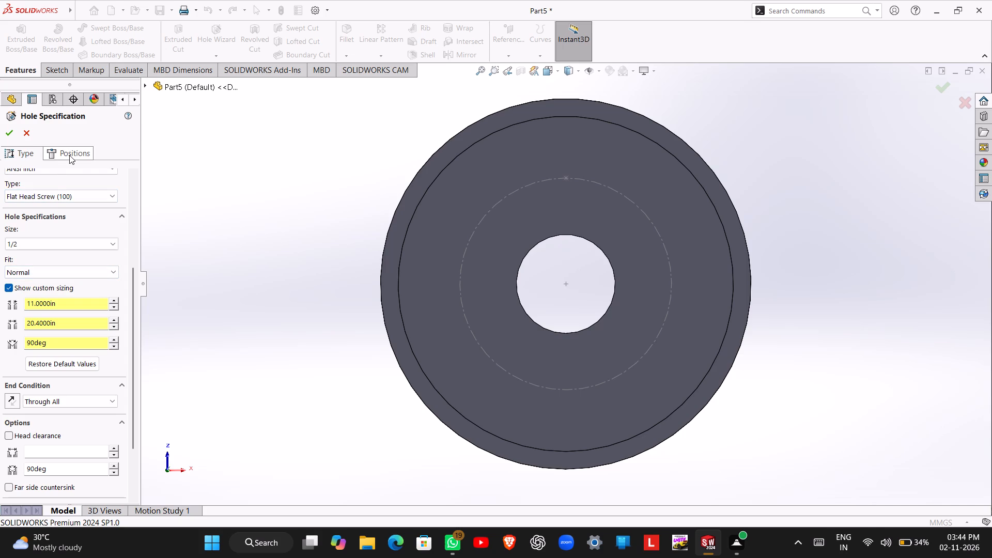
click(69, 155)
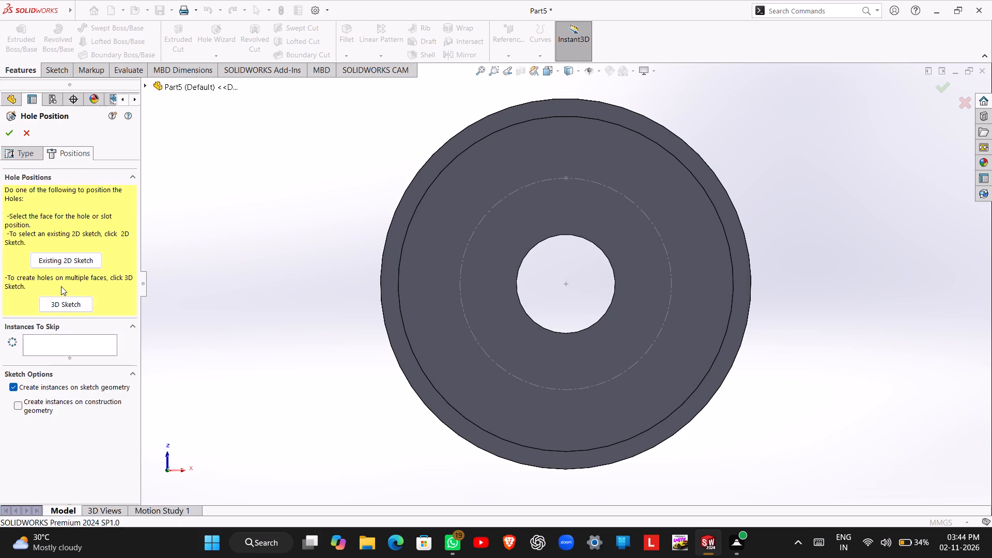
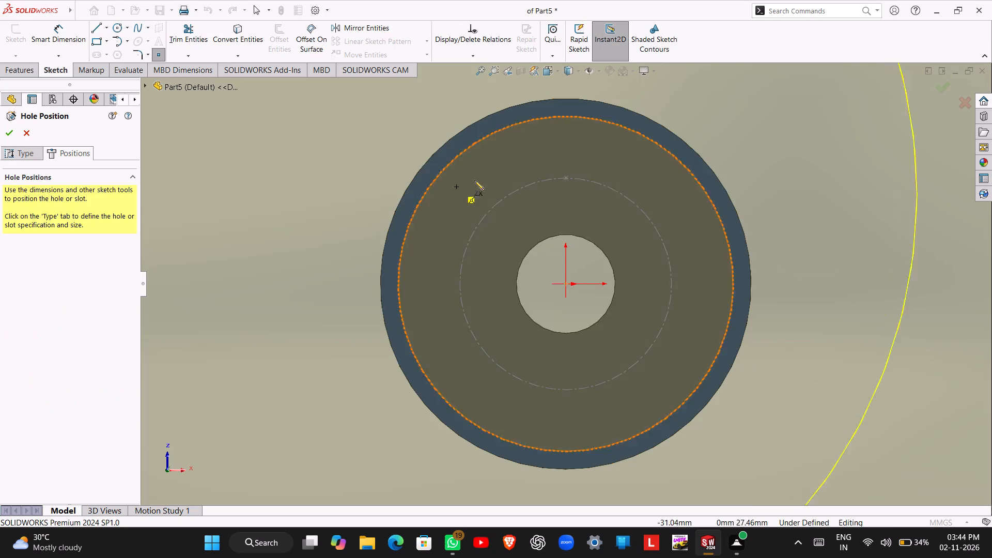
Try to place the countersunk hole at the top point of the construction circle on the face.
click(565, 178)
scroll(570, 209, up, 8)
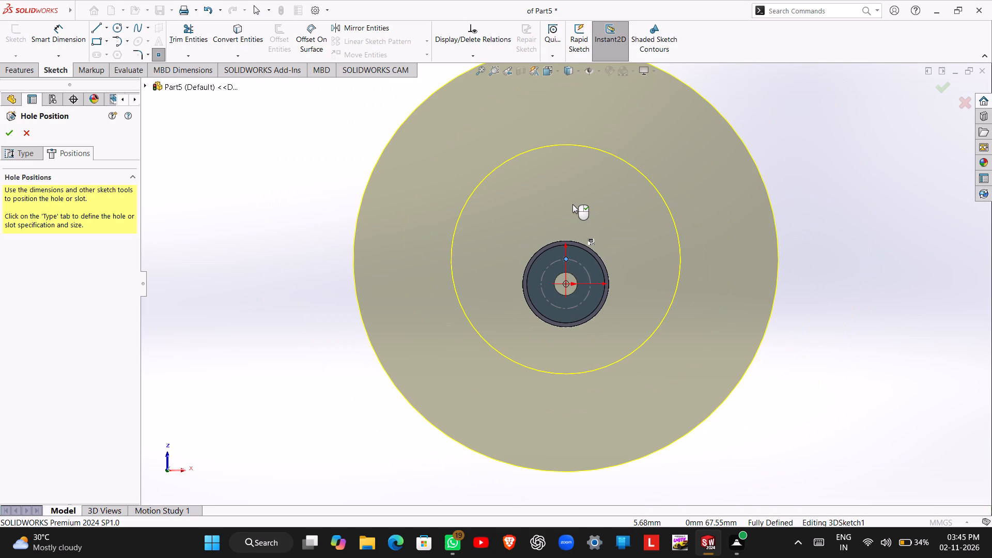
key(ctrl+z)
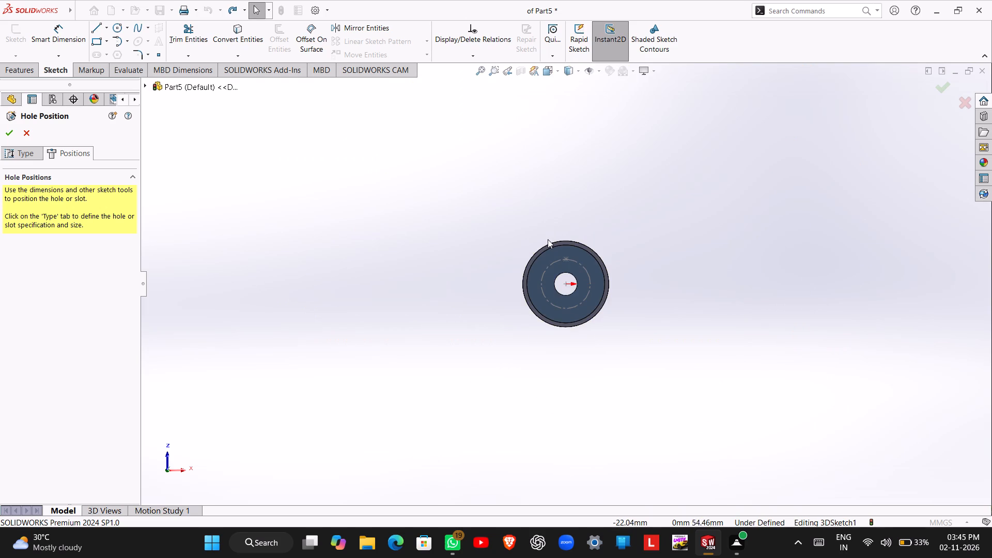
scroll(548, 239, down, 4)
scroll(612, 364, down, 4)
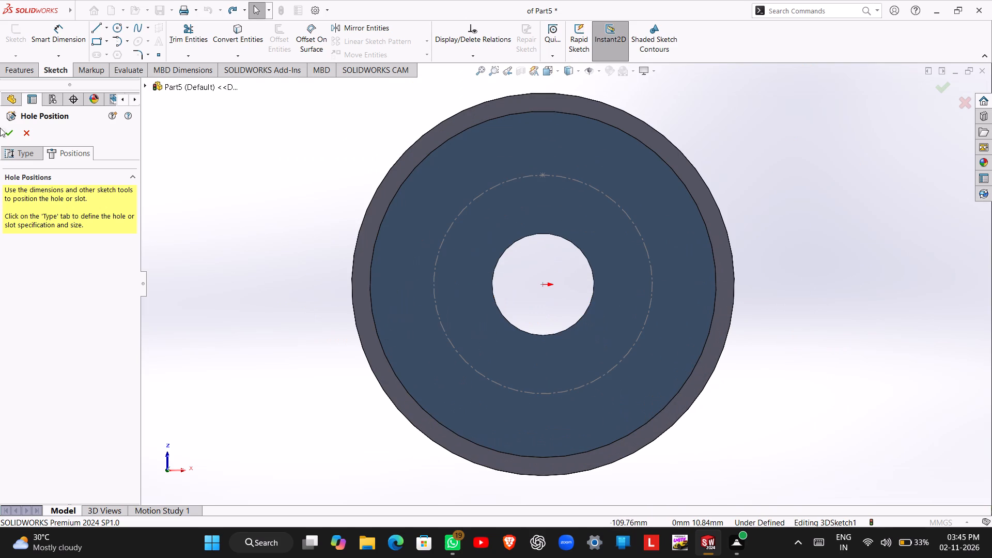
Return to the hole specification and switch the countersunk hole's standard to BSI.
click(27, 149)
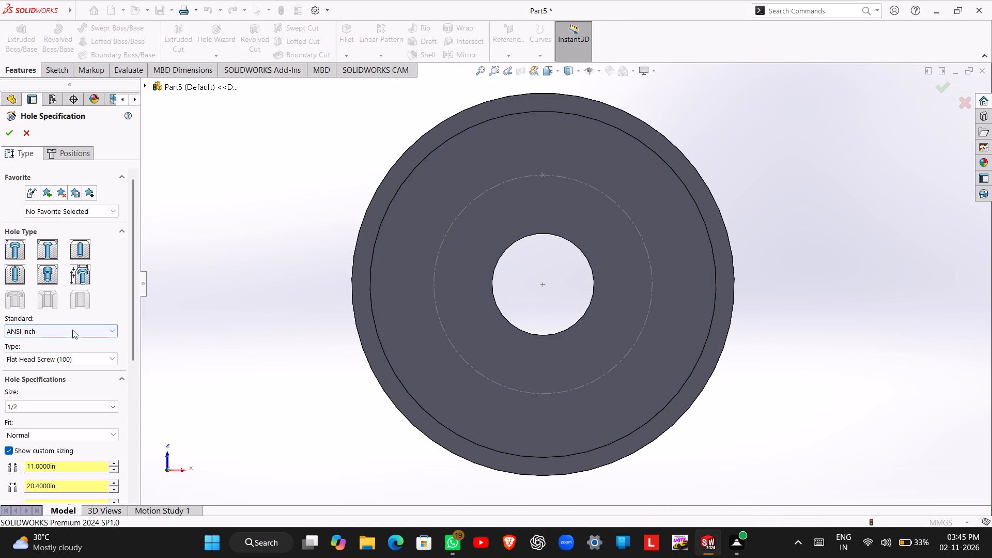
scroll(72, 330, down, 3)
scroll(66, 411, down, 7)
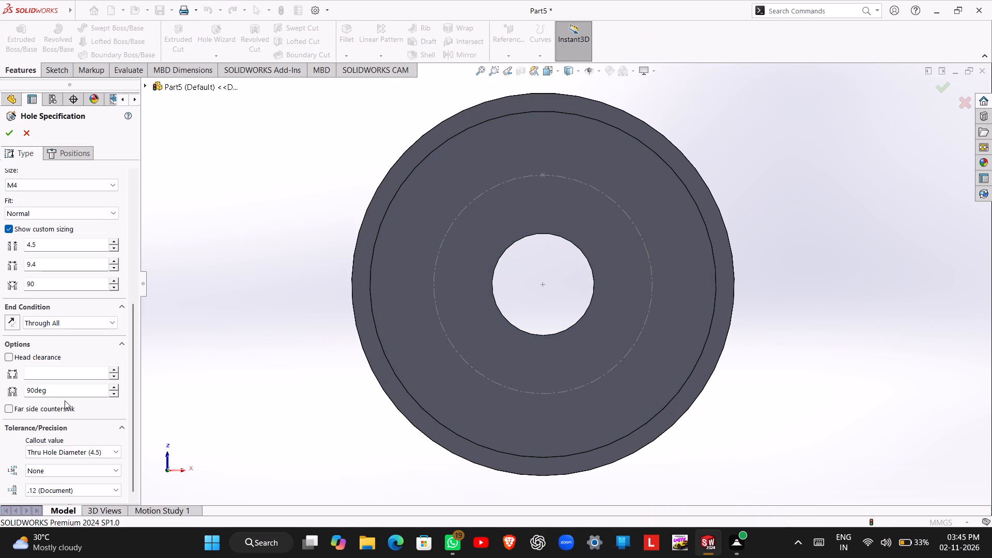
Open the custom through-hole diameter of the M4 BSI countersunk hole for editing.
scroll(65, 400, down, 1)
scroll(54, 240, up, 1)
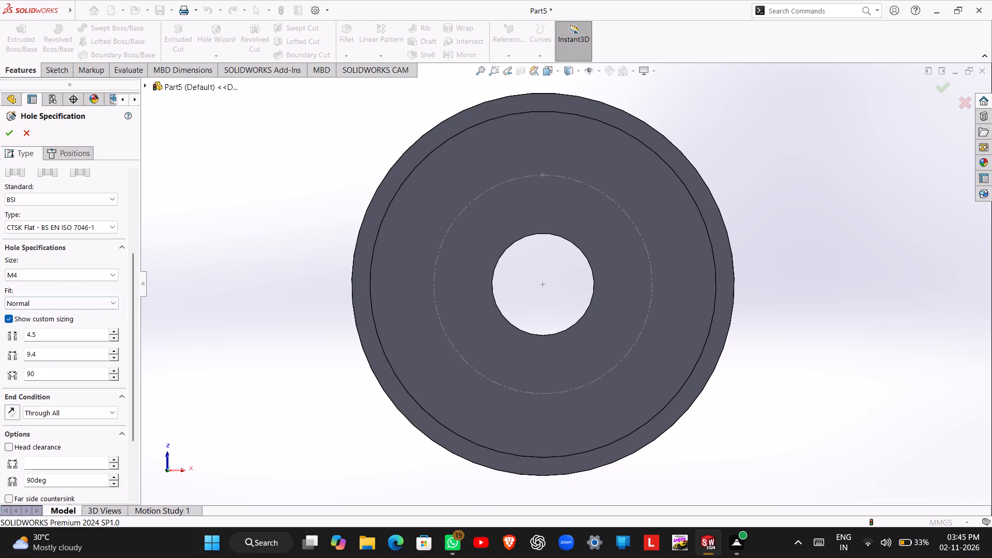
double_click(57, 335)
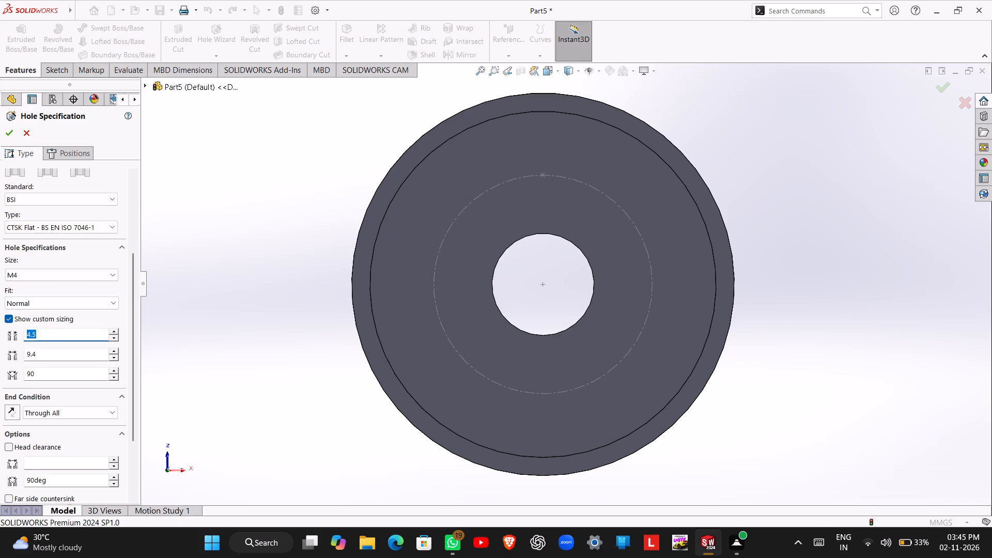
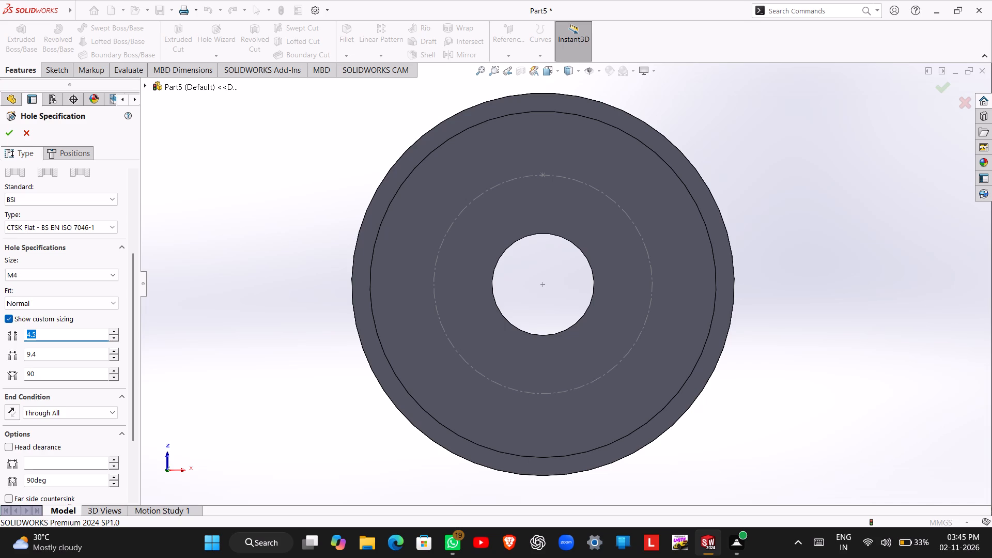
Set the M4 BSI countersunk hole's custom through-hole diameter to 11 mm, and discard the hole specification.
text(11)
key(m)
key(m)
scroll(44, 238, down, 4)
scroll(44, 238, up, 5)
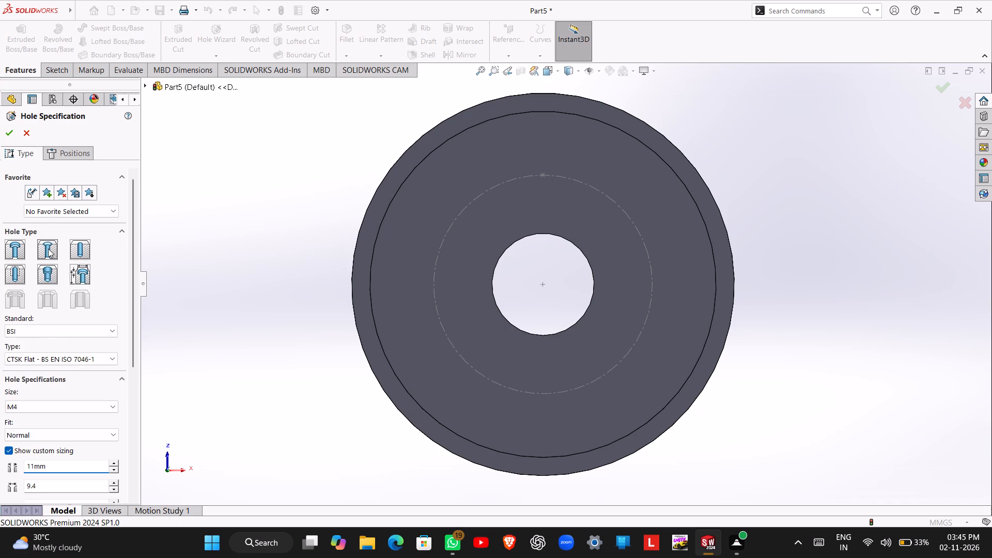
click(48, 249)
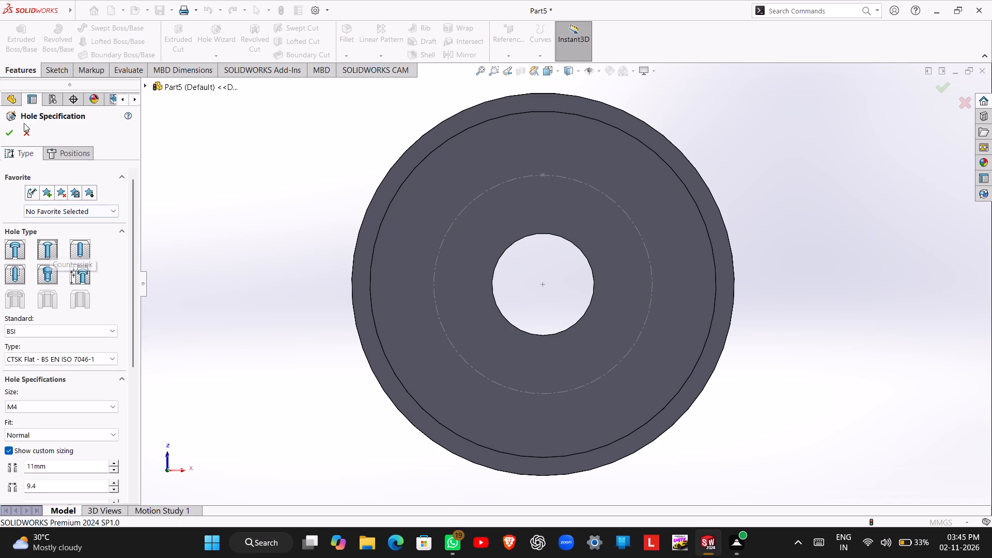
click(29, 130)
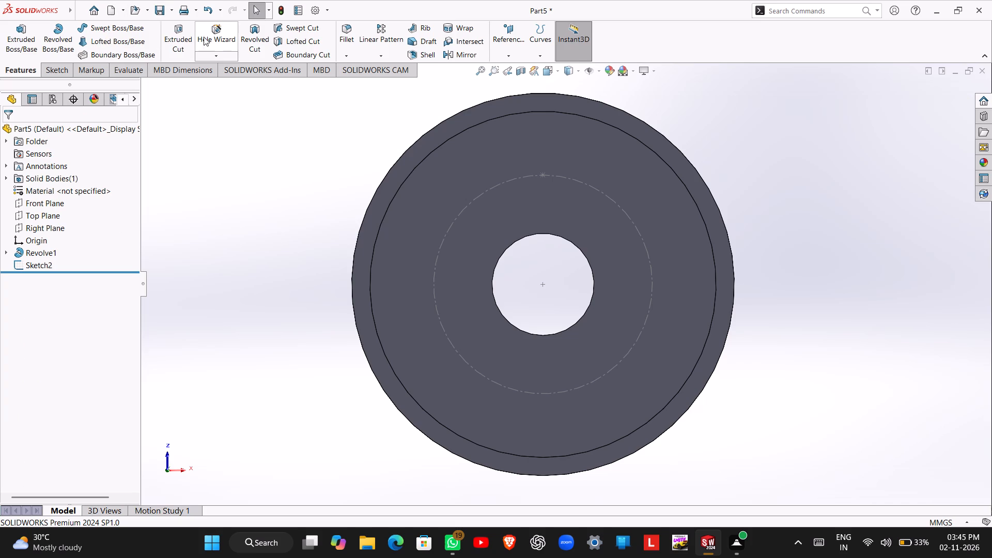
Restart the Hole Wizard for an M4 BSI countersunk hole with Loose fit and open its custom through-hole diameter for editing.
click(229, 41)
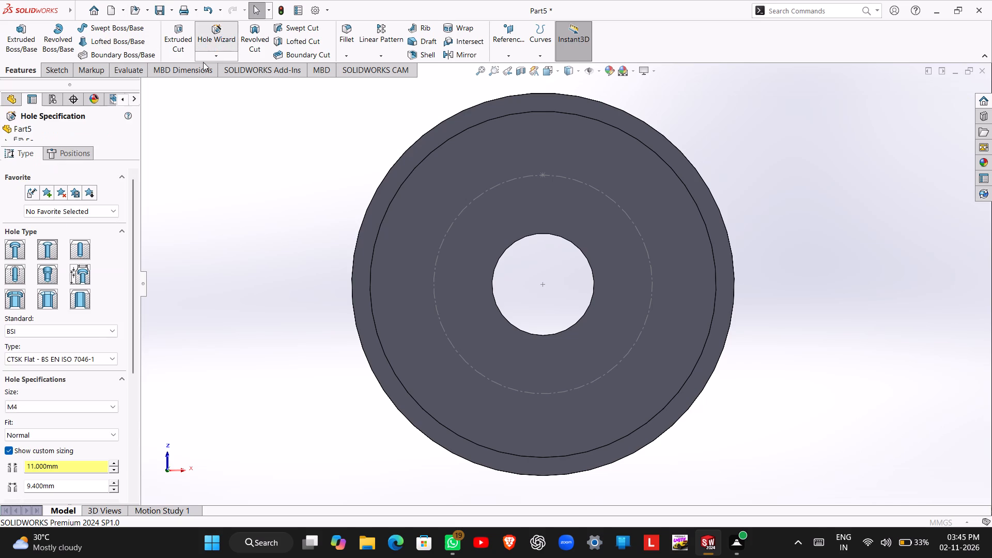
click(42, 251)
scroll(42, 251, down, 2)
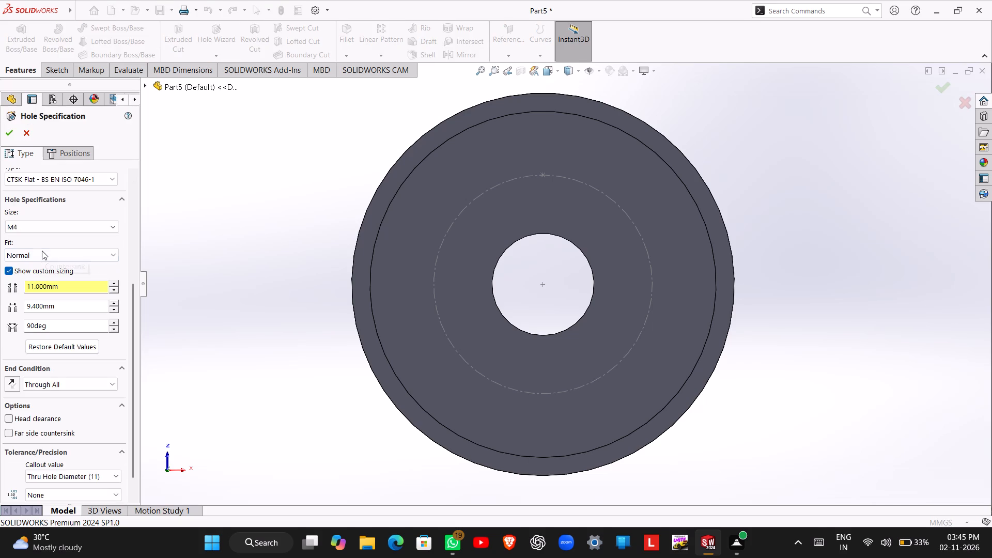
scroll(42, 251, down, 1)
double_click(59, 287)
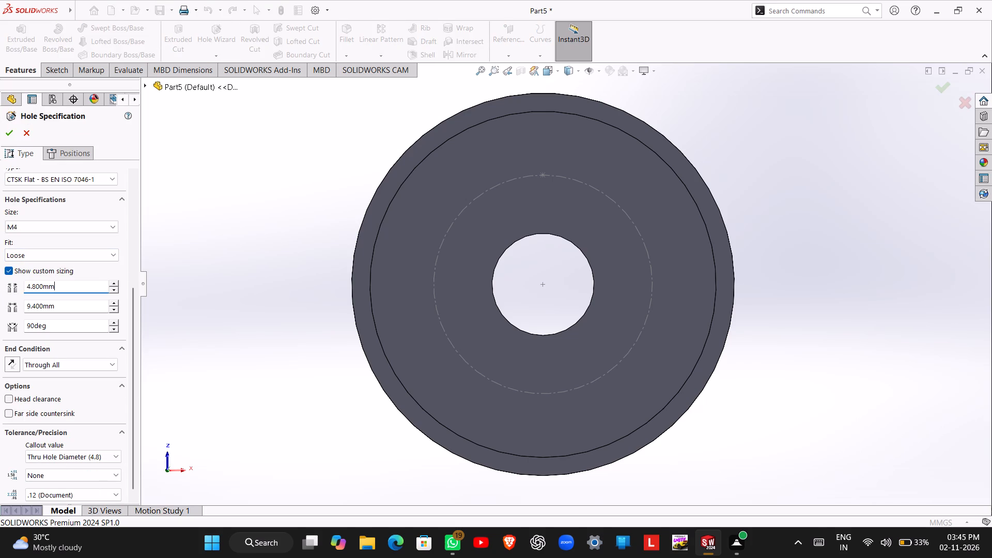
double_click(58, 286)
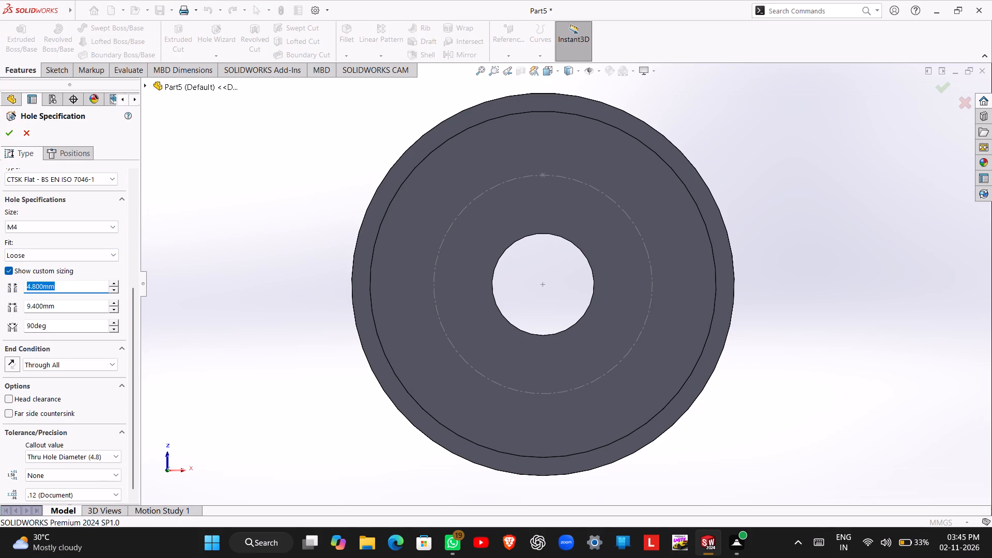
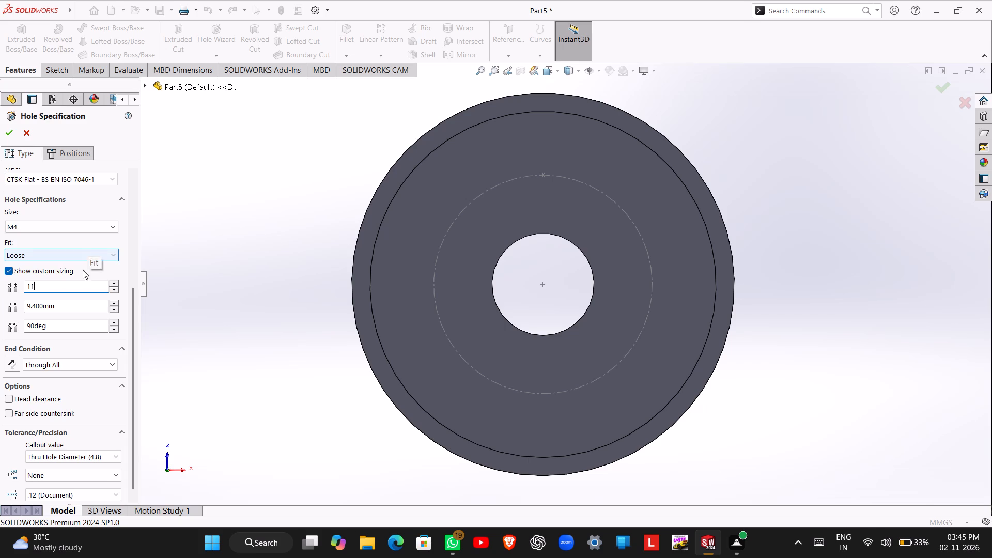
Set the M4 countersunk hole's custom countersink diameter to 20.4 mm.
double_click(67, 308)
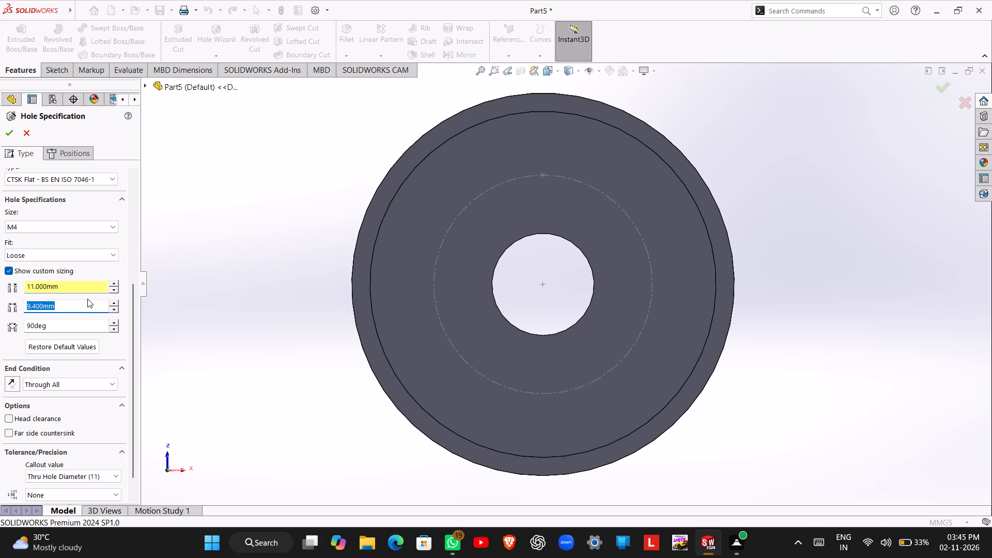
text(20)
key(Return)
text(20.4)
key(Return)
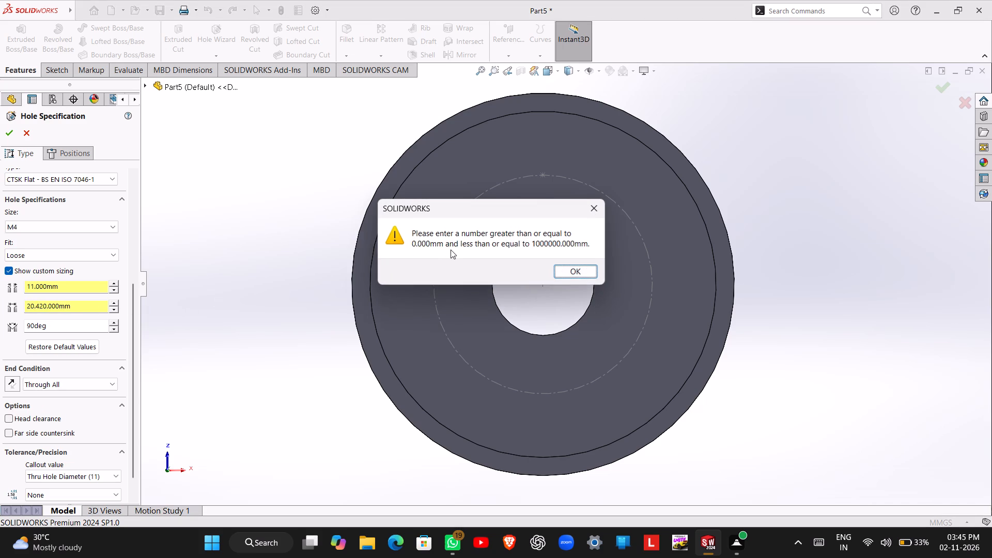
click(564, 267)
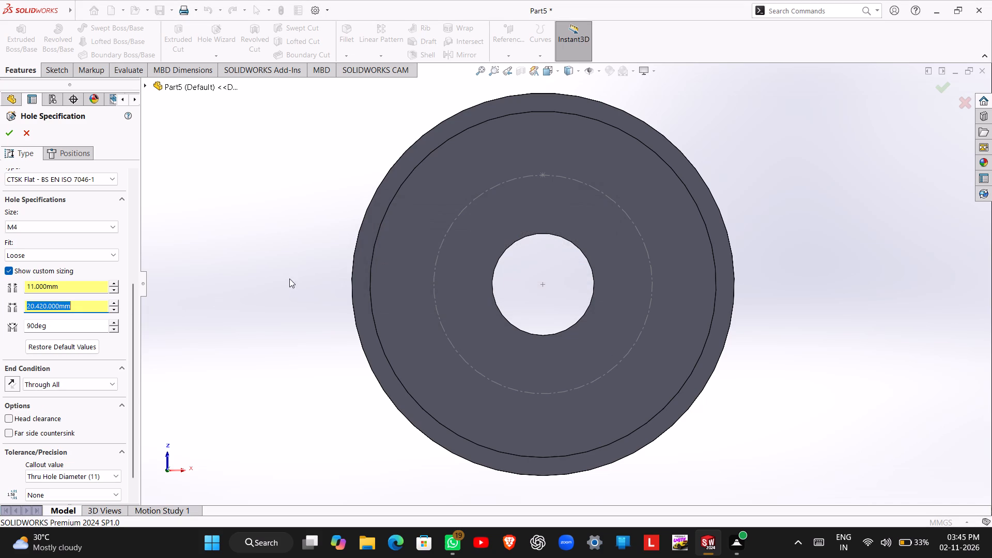
click(74, 308)
double_click(74, 308)
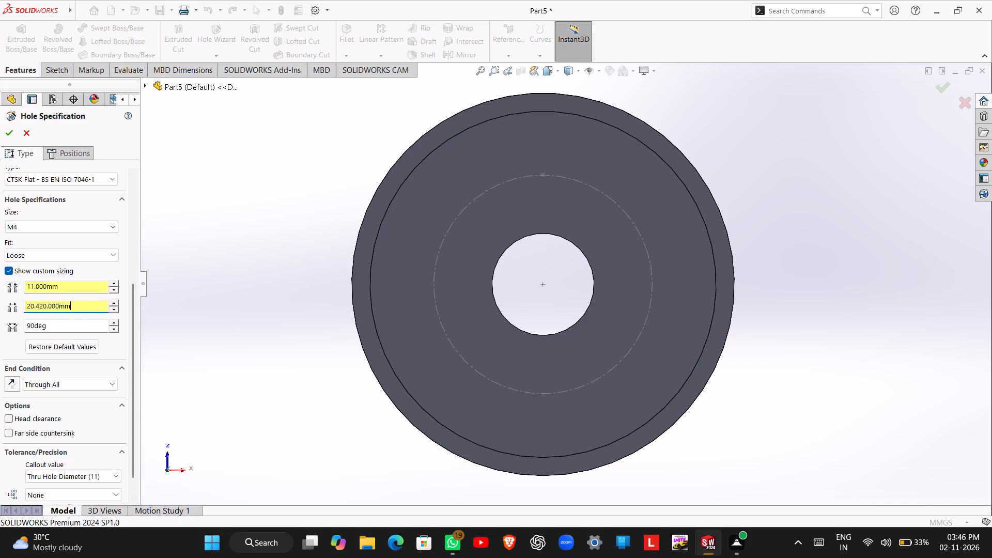
double_click(74, 308)
text(20.4)
key(Return)
Start positioning the countersunk hole on the part using a 3D sketch.
click(81, 148)
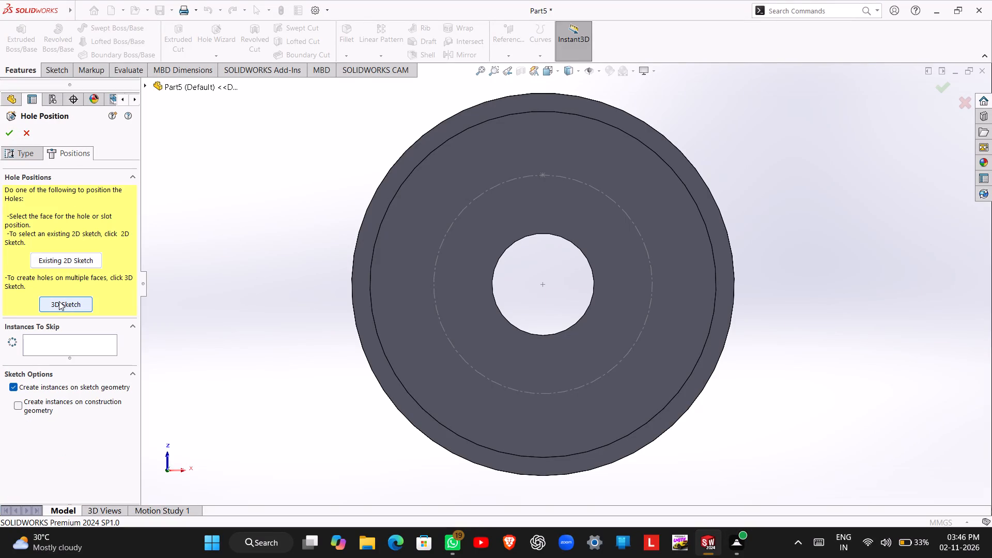
click(59, 300)
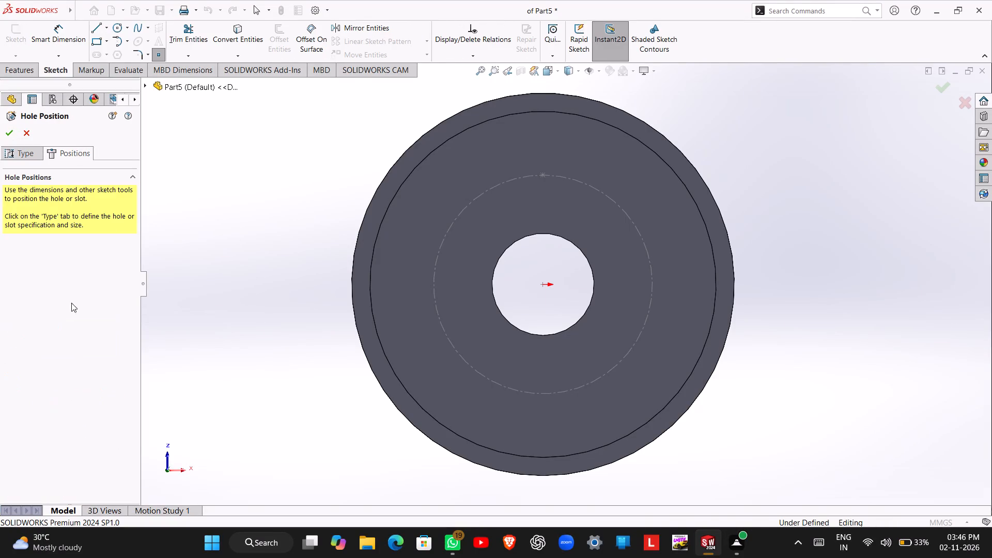
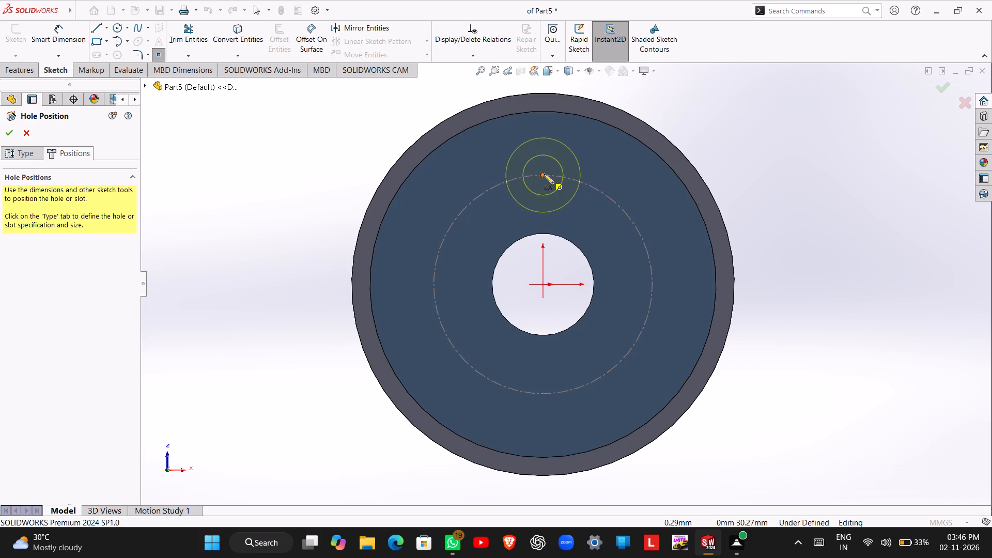
Place the M4 countersunk hole at the top point of the 60 mm construction circle and finish the hole.
click(542, 174)
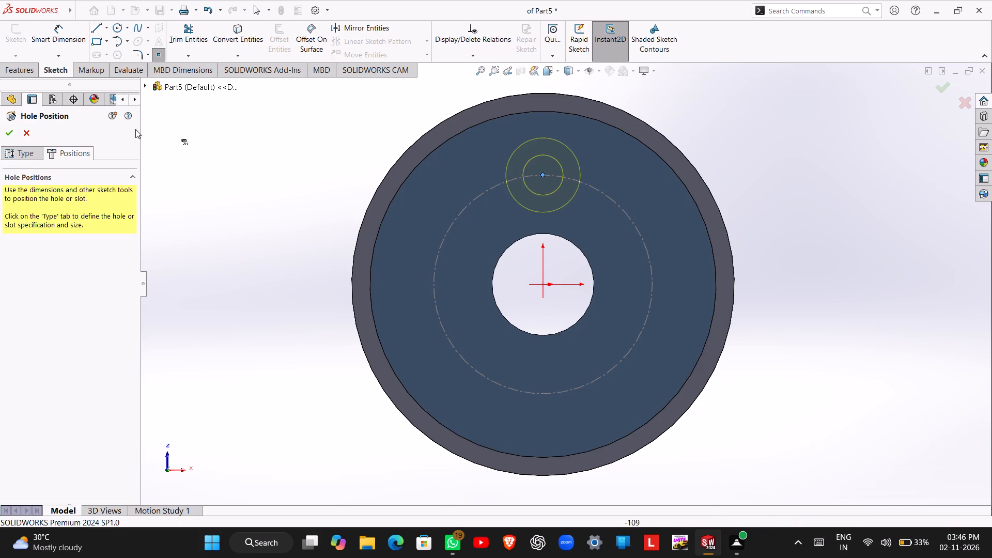
click(7, 133)
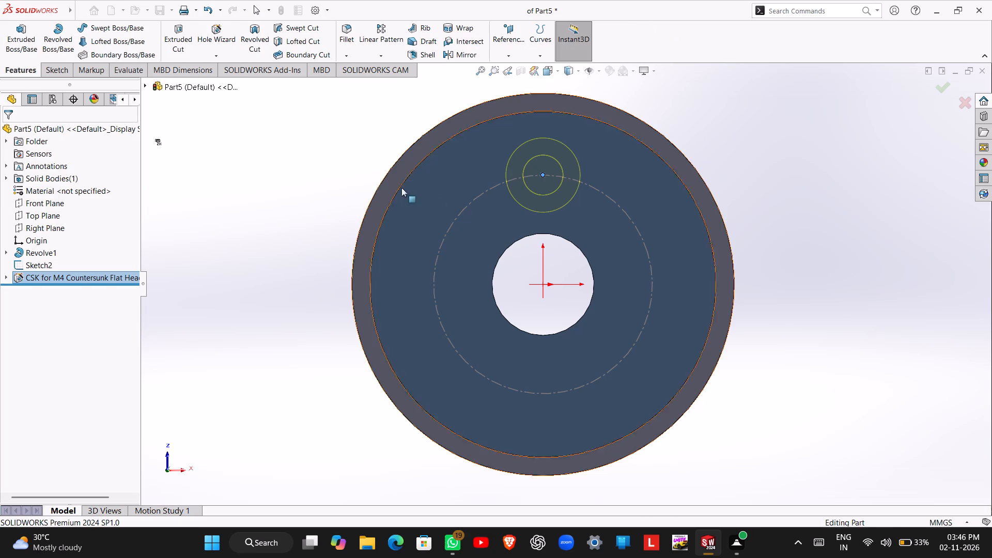
Start a new sketch on the recessed flat face around the central bore, with nothing left selected.
middle_drag(517, 213, 496, 223)
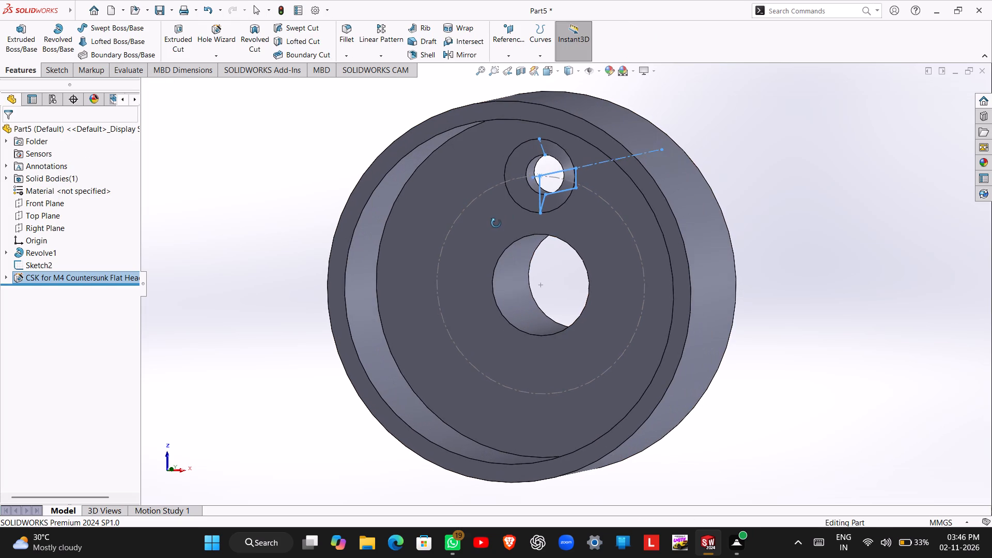
middle_drag(496, 223, 488, 225)
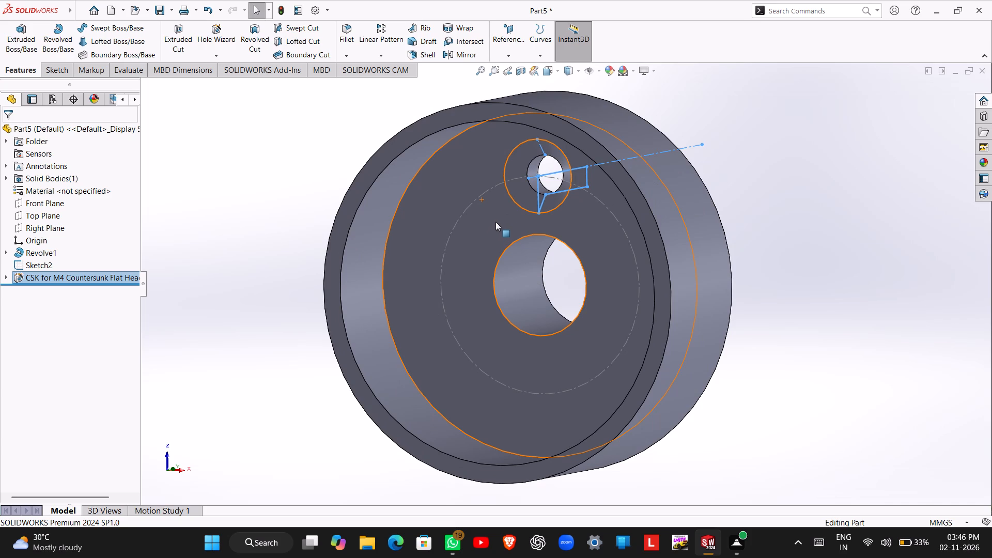
middle_drag(520, 275, 557, 262)
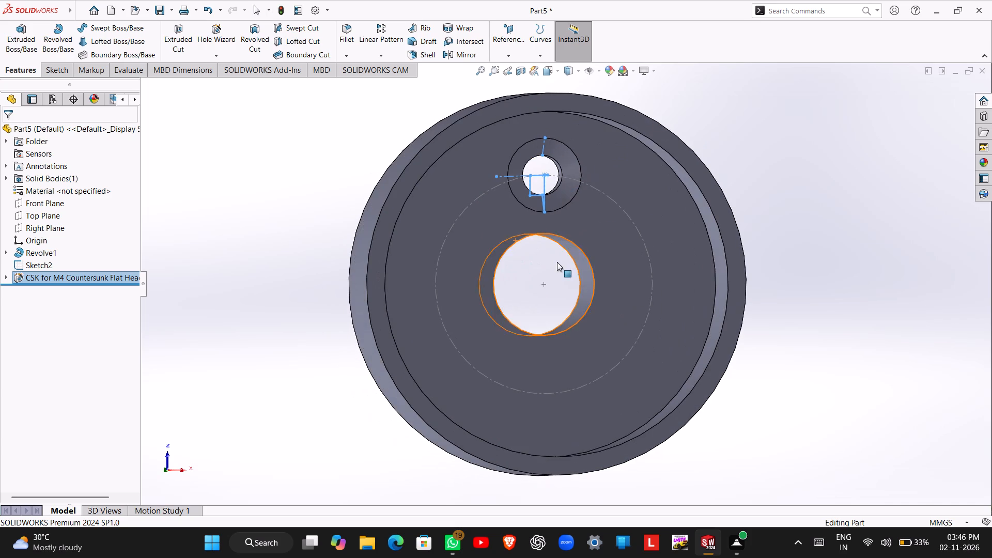
click(500, 226)
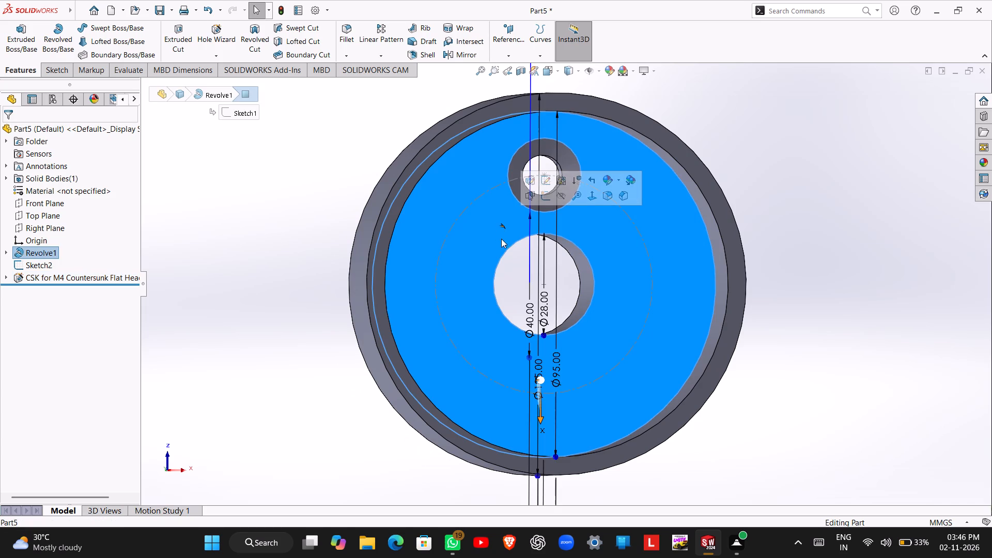
click(549, 197)
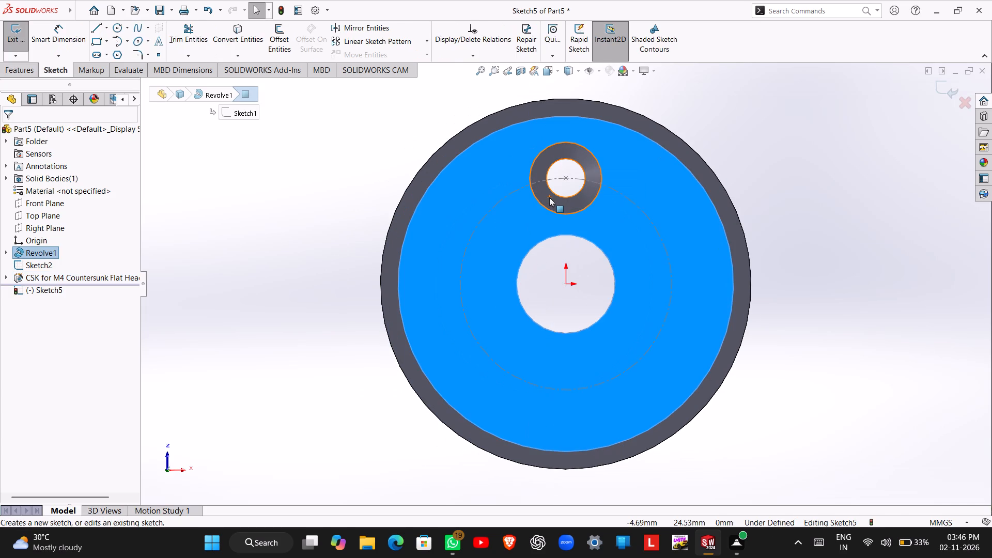
key(Escape)
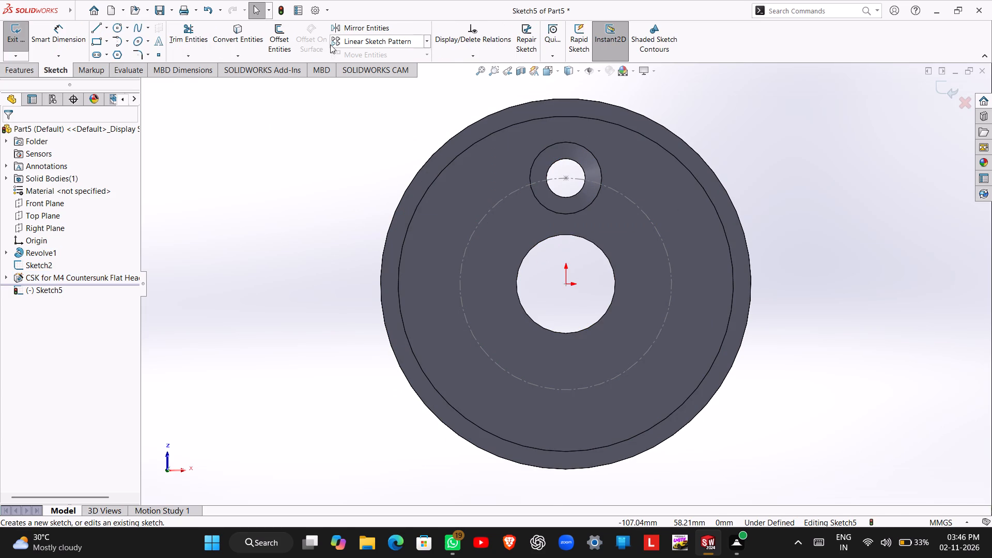
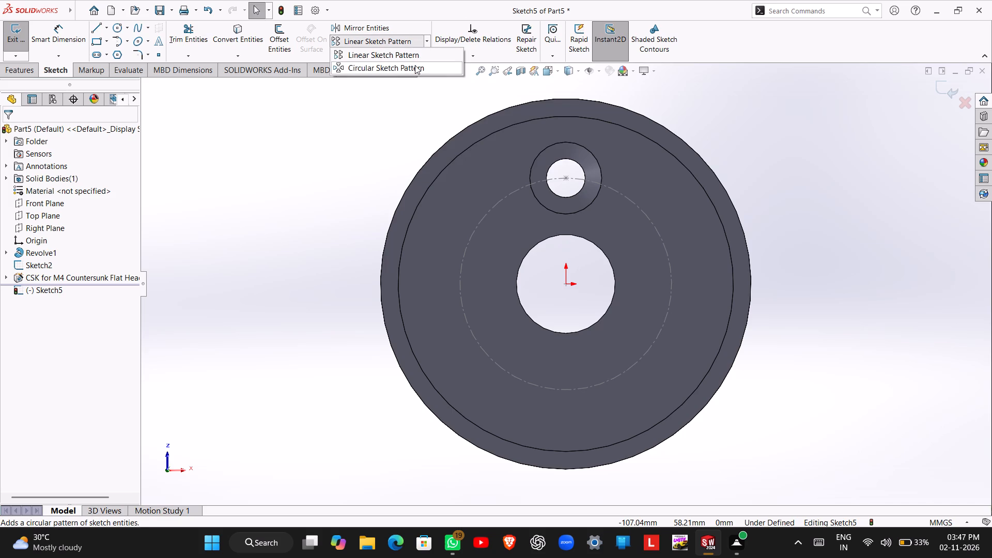
Start a Circular Sketch Pattern in the open sketch on the recessed face.
click(415, 65)
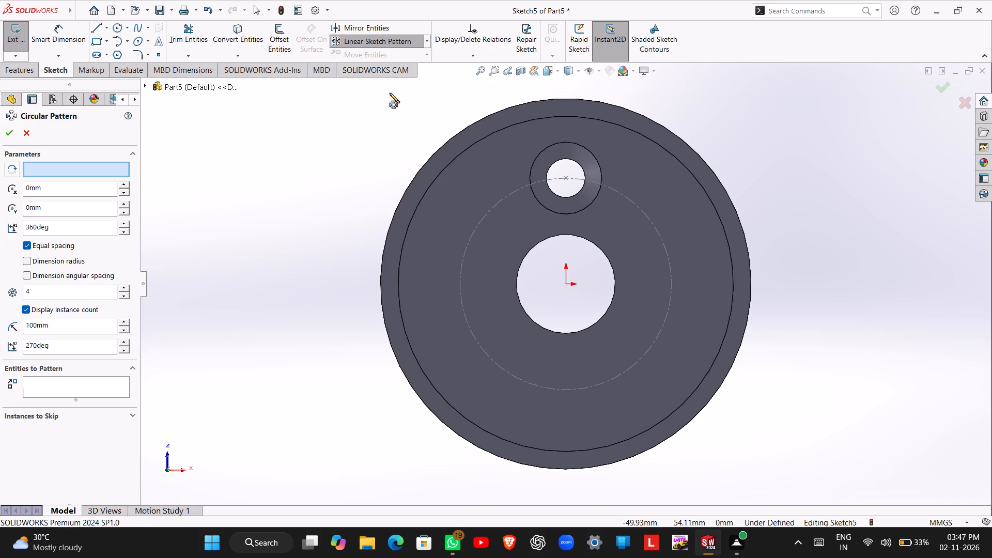
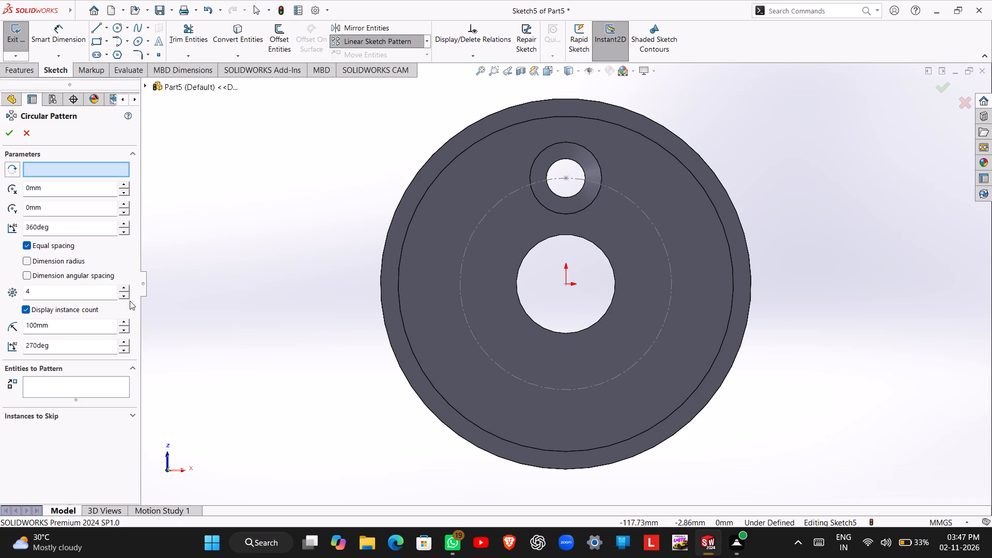
Cancel the circular sketch pattern and exit the empty sketch on the recessed face.
scroll(127, 301, down, 2)
key(Escape)
key(Escape)
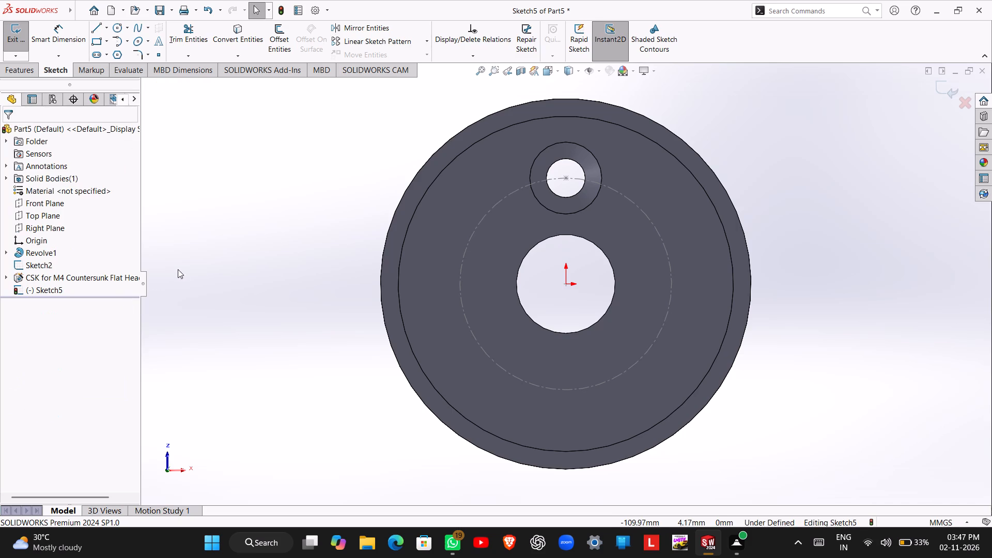
click(28, 38)
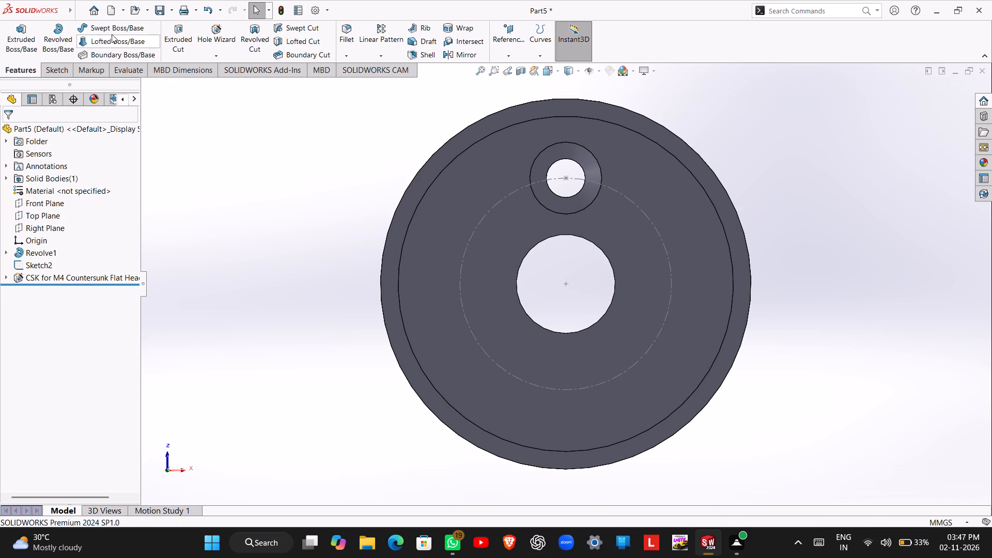
Set up a circular feature pattern of the M4 countersunk hole, using the central bore's circular edge as the pattern axis.
click(393, 56)
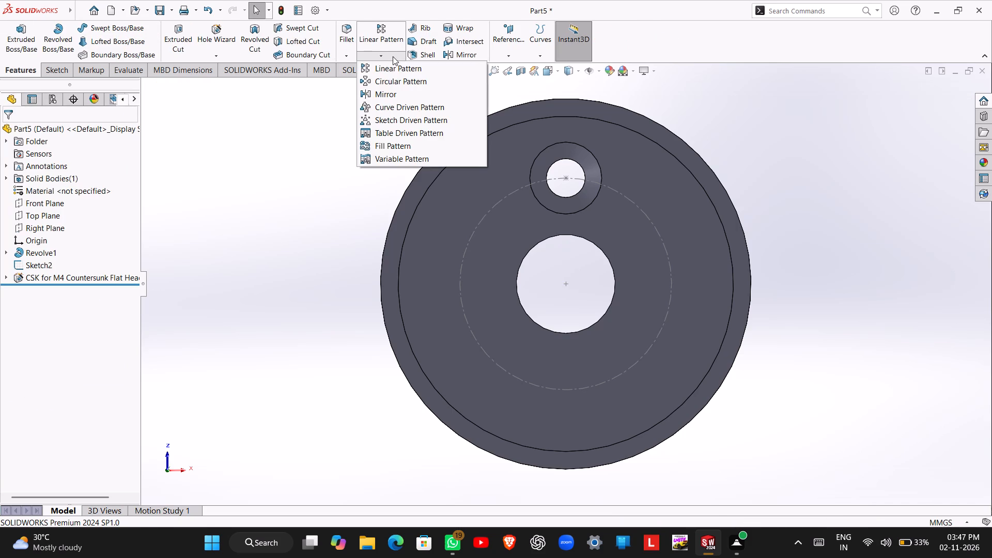
click(391, 83)
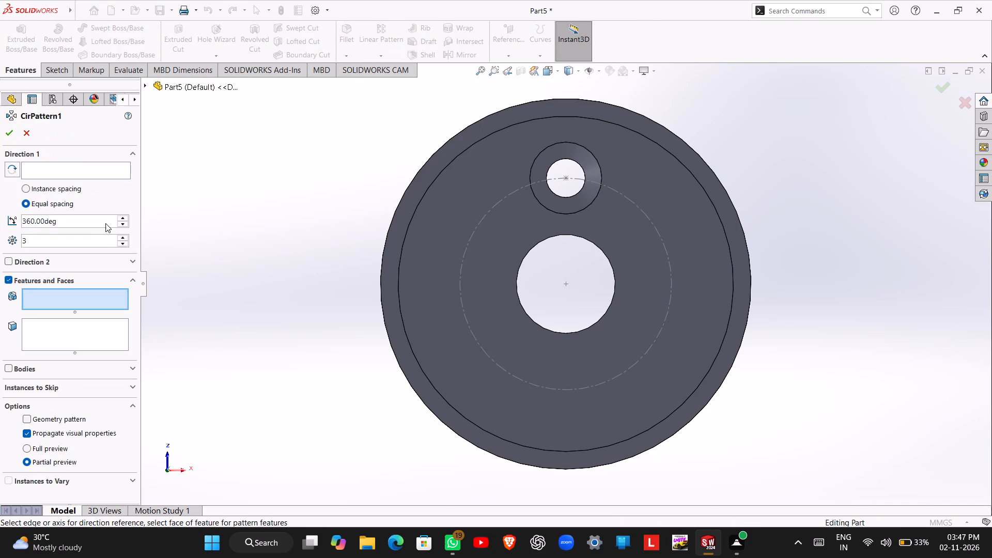
scroll(86, 229, down, 1)
click(44, 295)
click(174, 83)
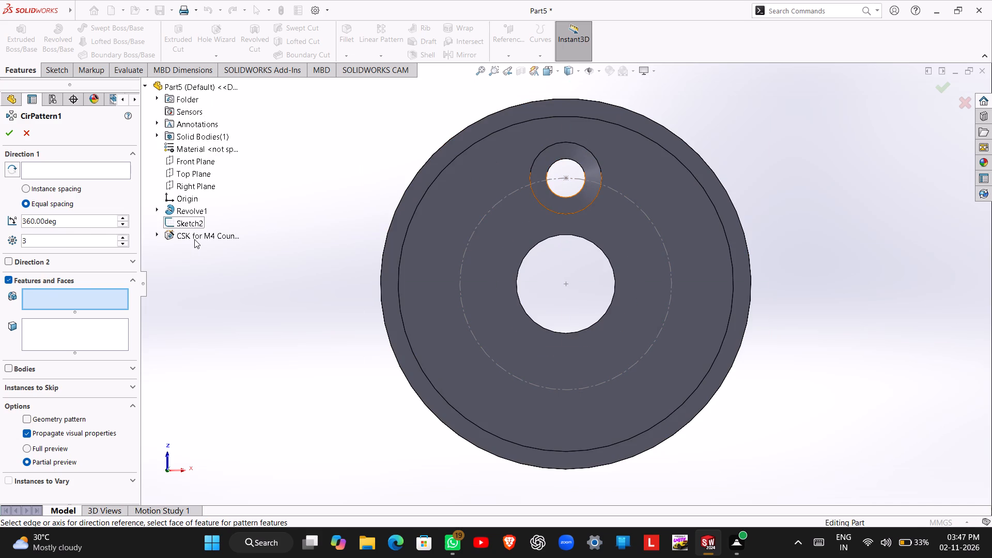
click(192, 234)
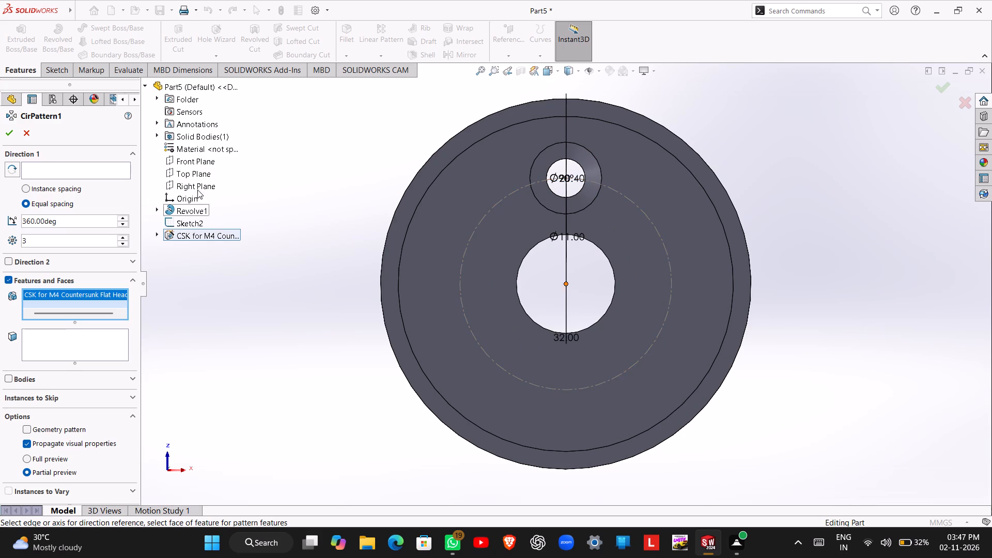
click(61, 164)
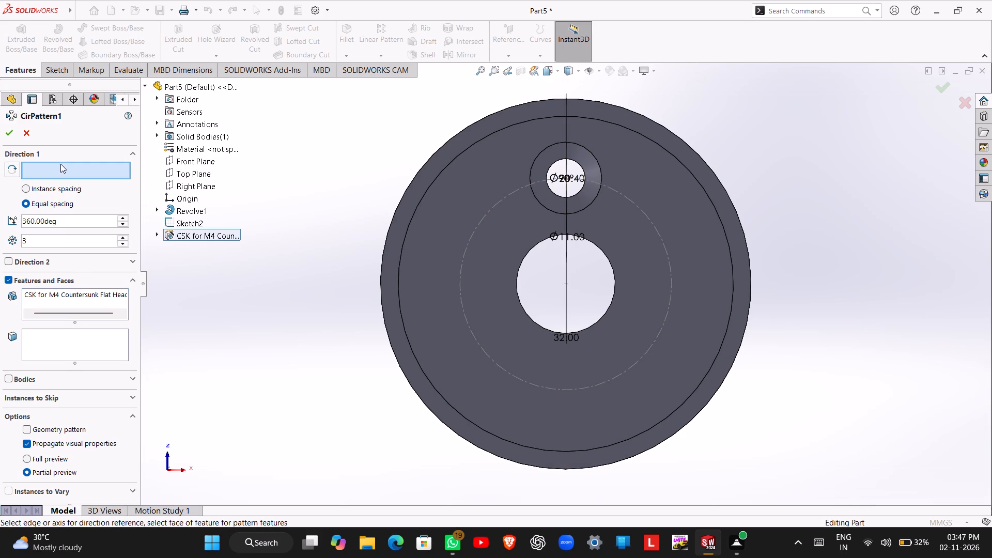
click(518, 279)
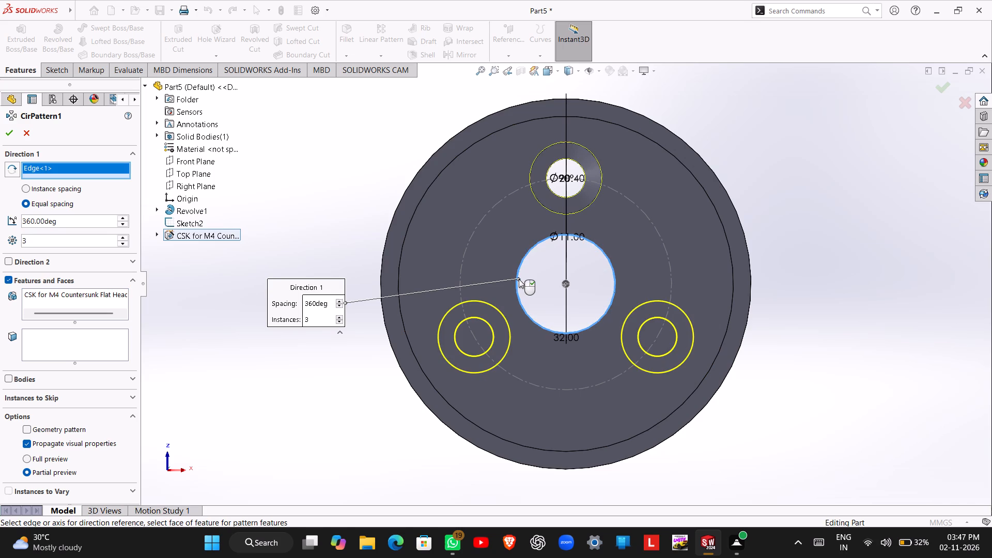
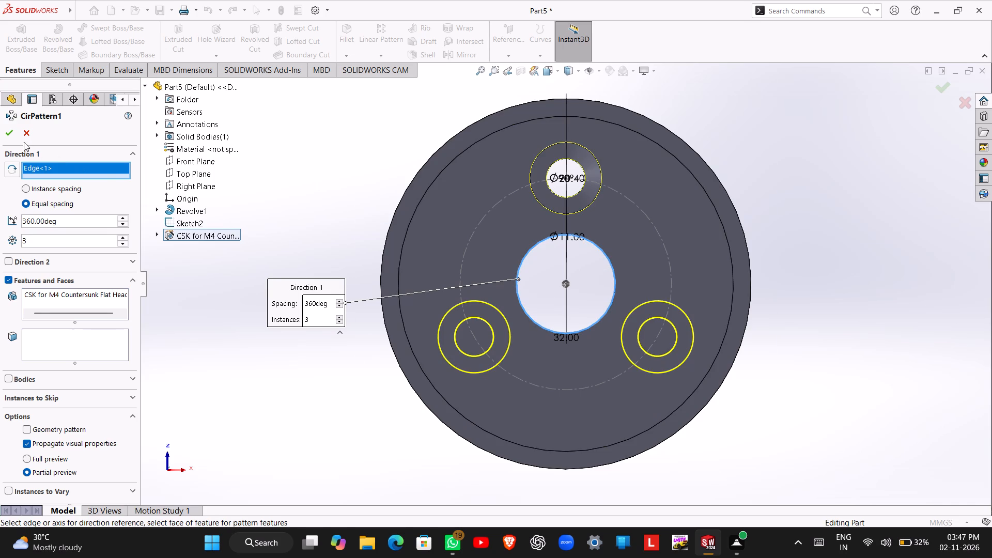
Apply the circular pattern of the M4 countersunk hole with 3 equally spaced instances over 360 degrees.
click(6, 130)
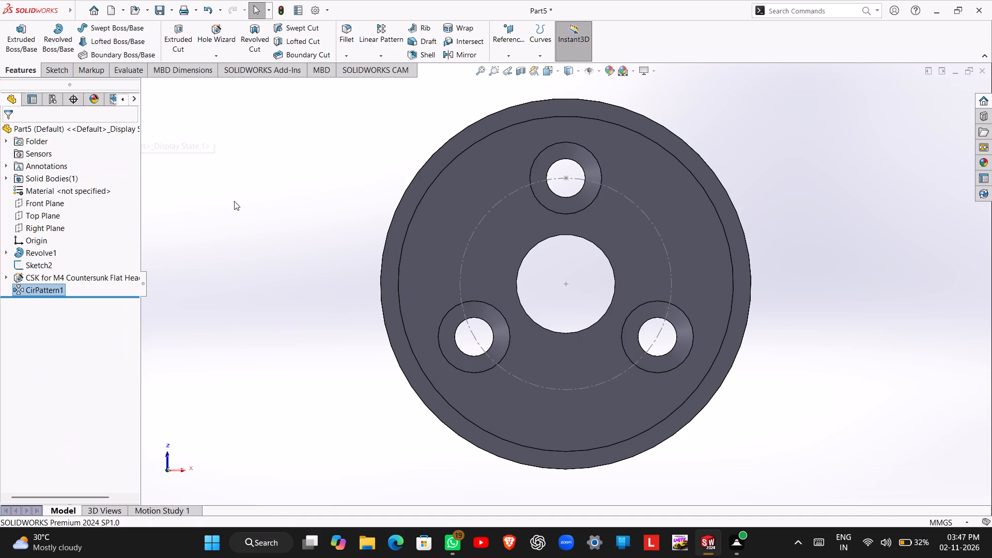
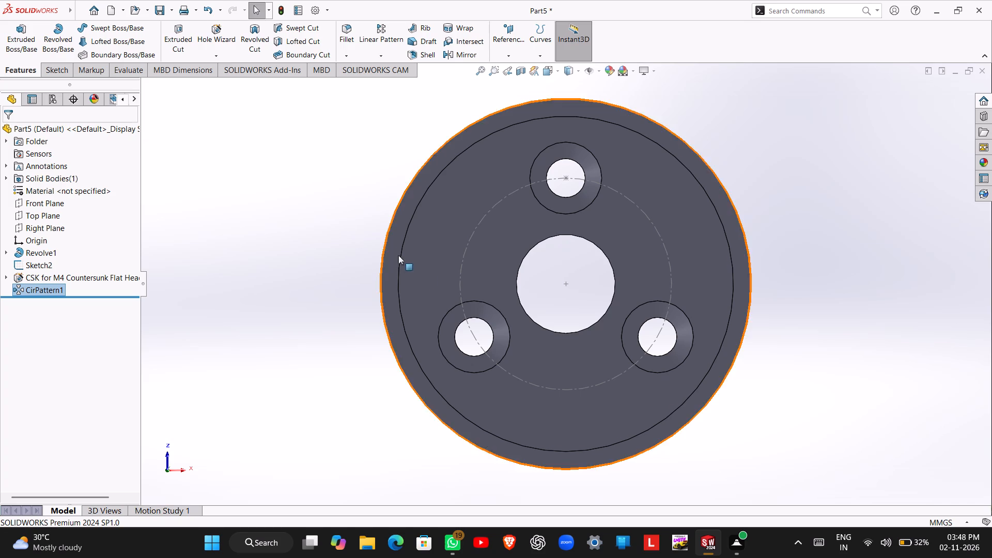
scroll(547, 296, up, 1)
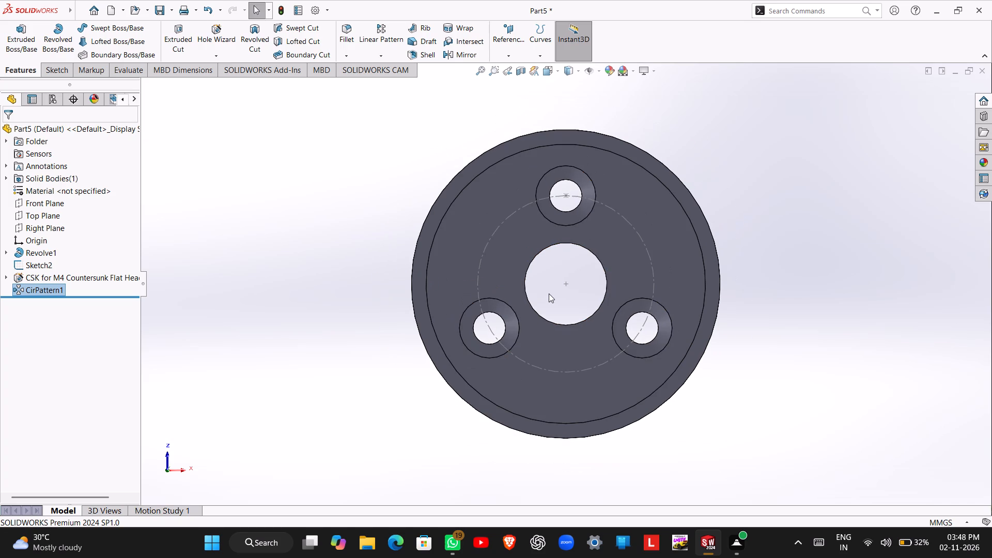
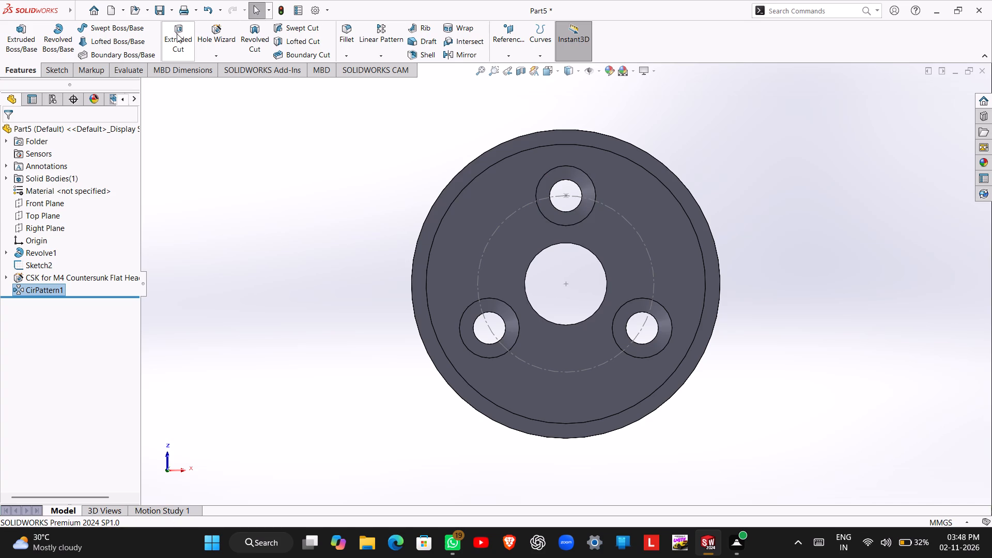
On the recessed face, sketch a vertical line about 66 mm long and a horizontal line about 70 mm long, meeting at the origin.
click(442, 237)
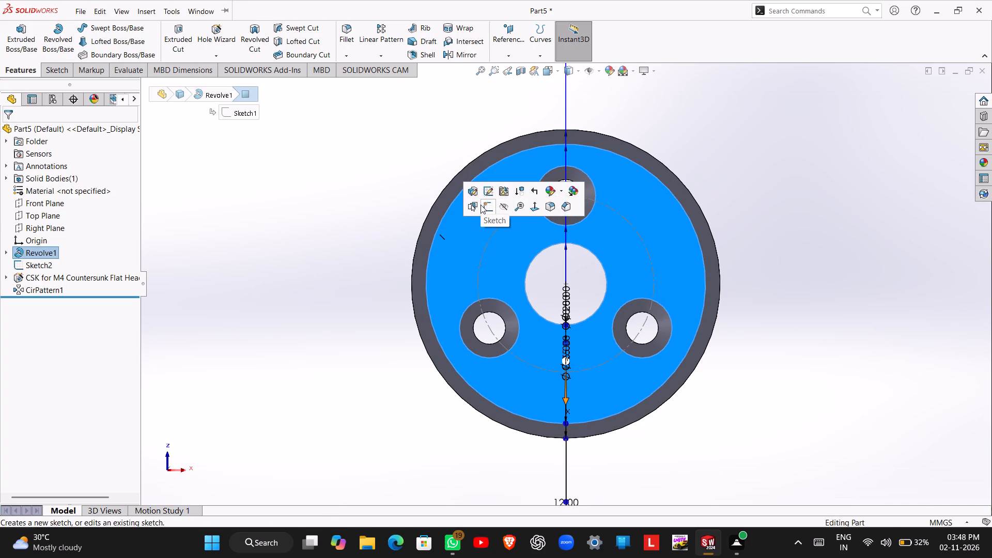
click(483, 204)
scroll(586, 268, up, 2)
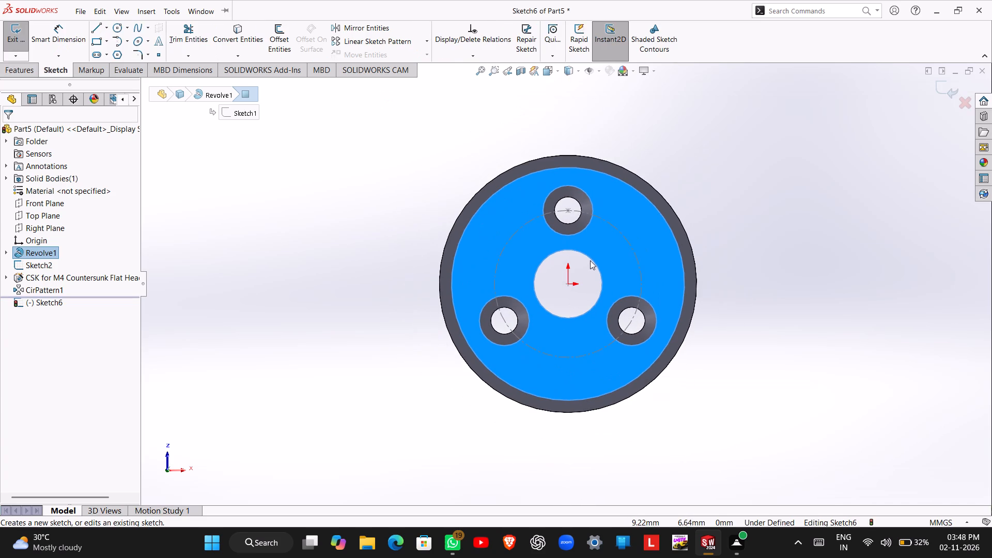
click(94, 24)
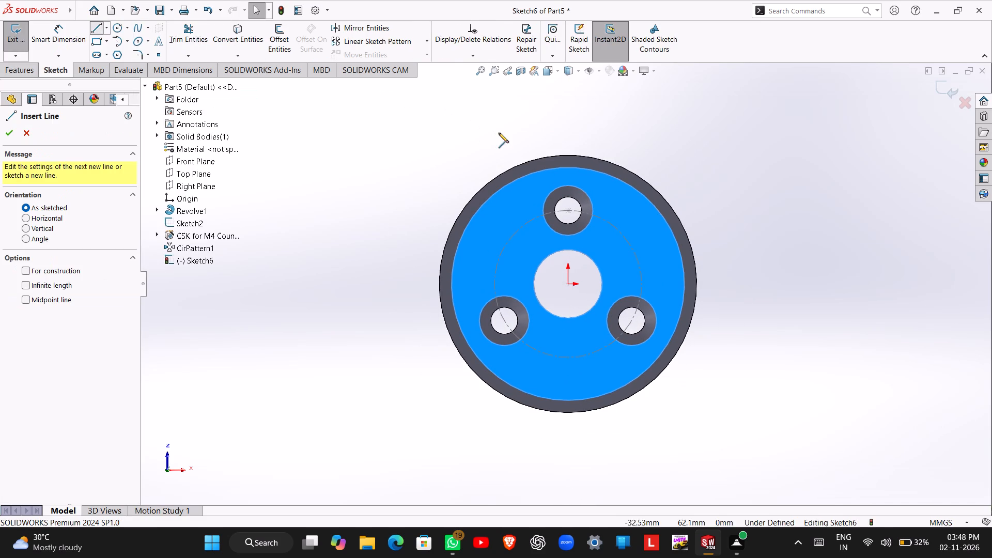
click(569, 121)
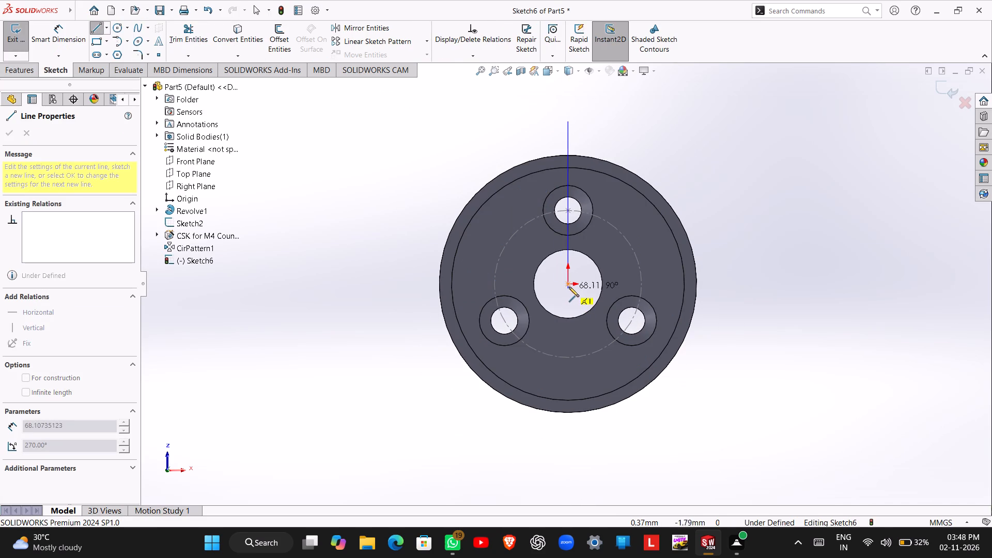
click(569, 284)
click(740, 284)
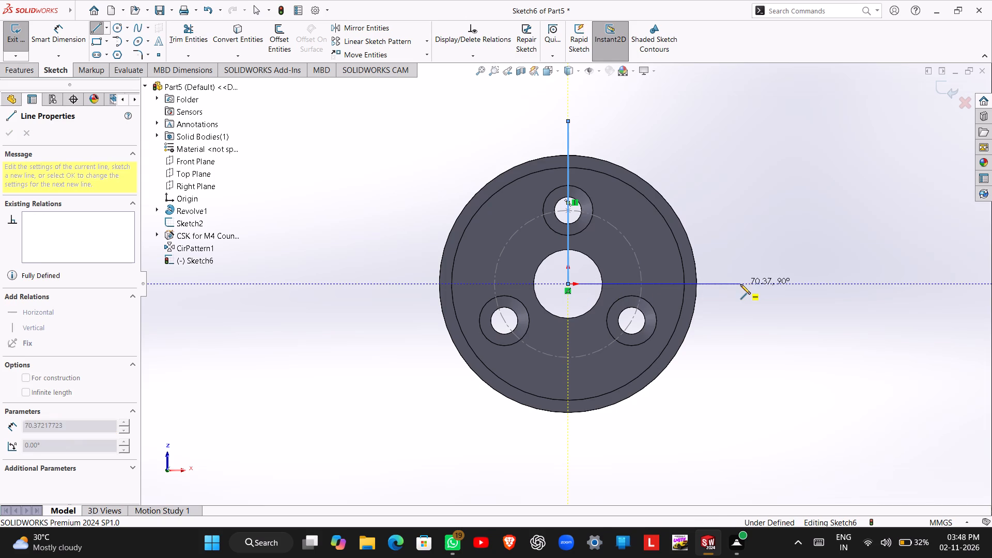
key(Escape)
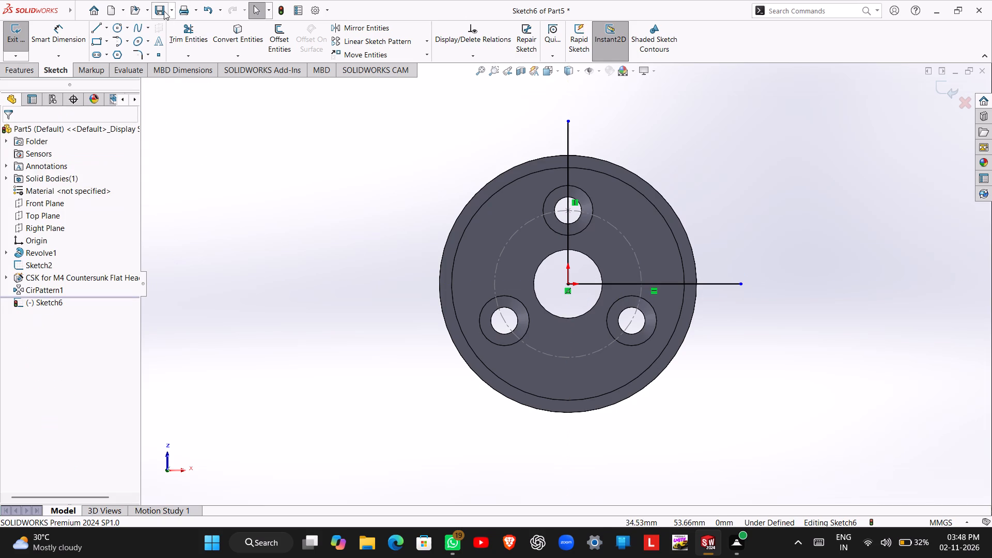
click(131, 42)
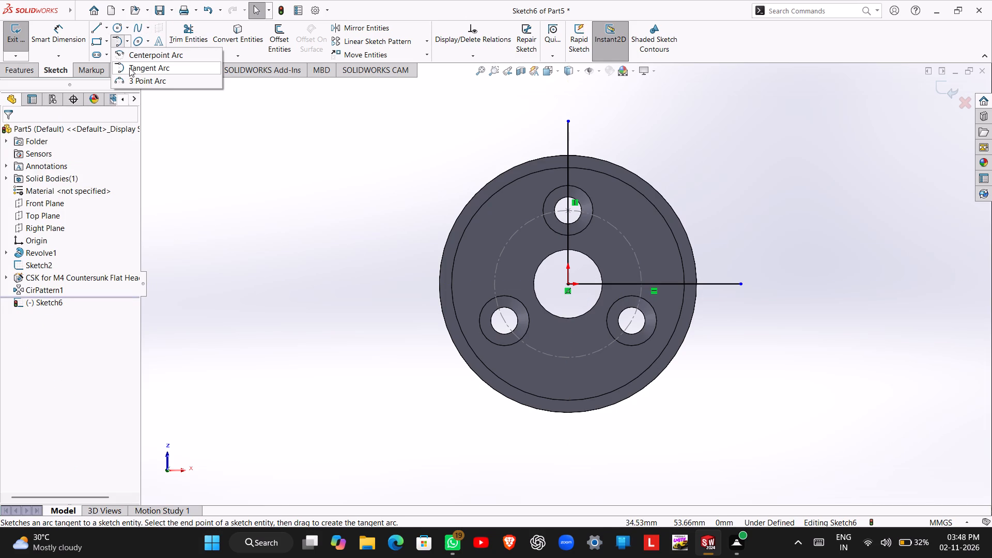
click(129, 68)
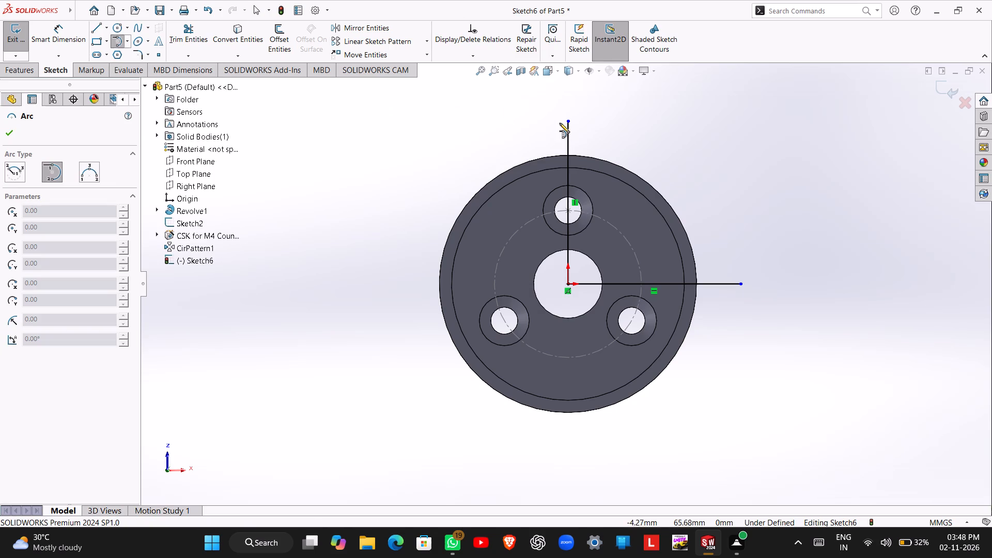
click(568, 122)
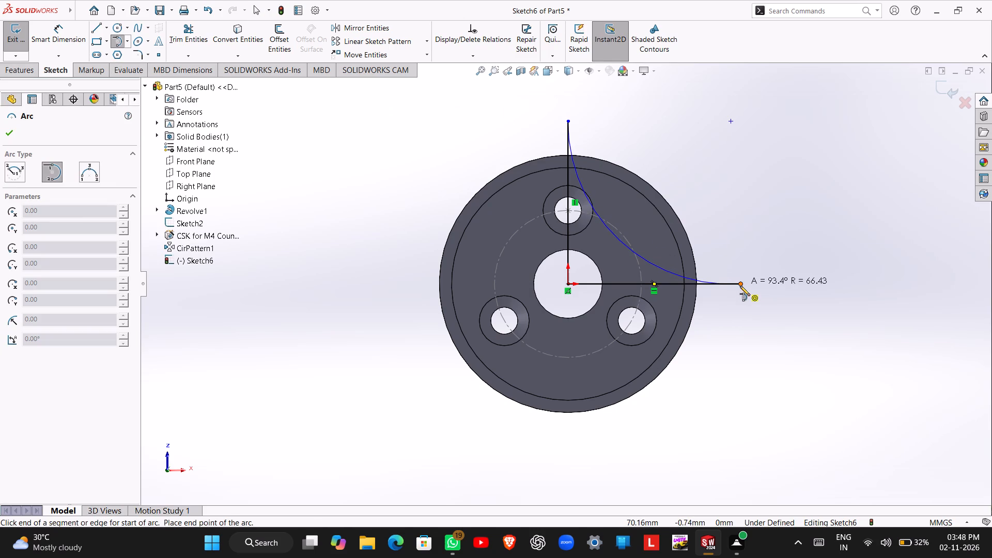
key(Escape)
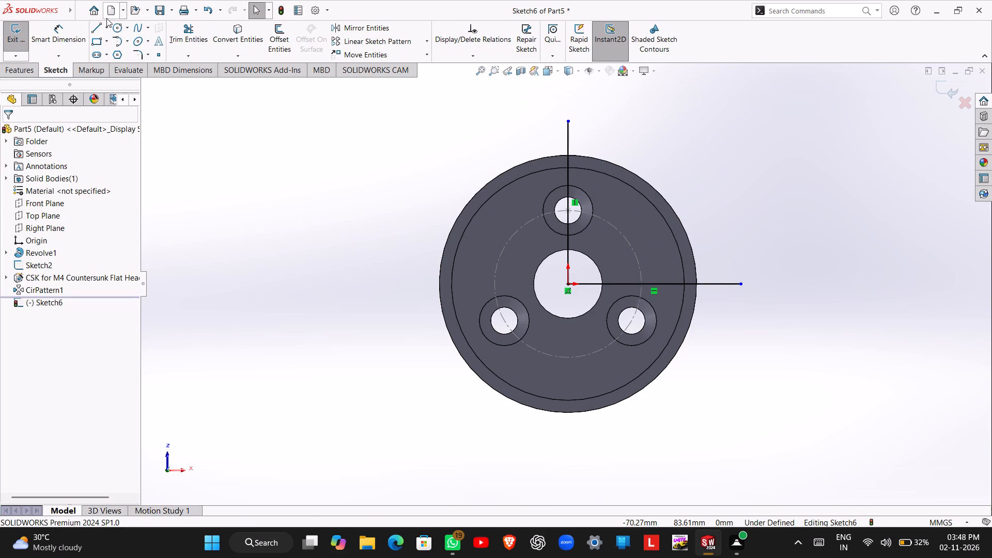
Close the profile with a three-point arc of about 59 mm radius joining the outer line ends, and exit the sketch.
click(113, 40)
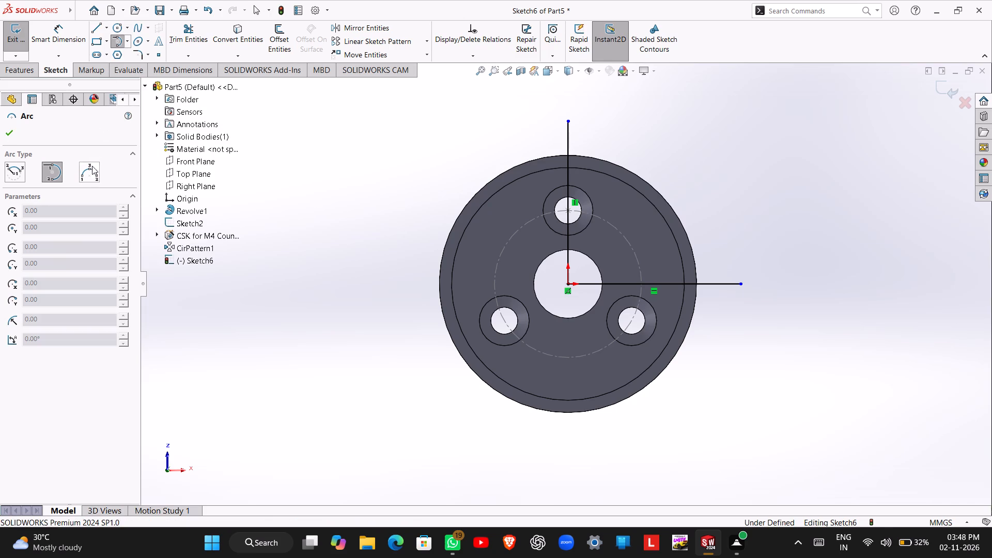
click(92, 169)
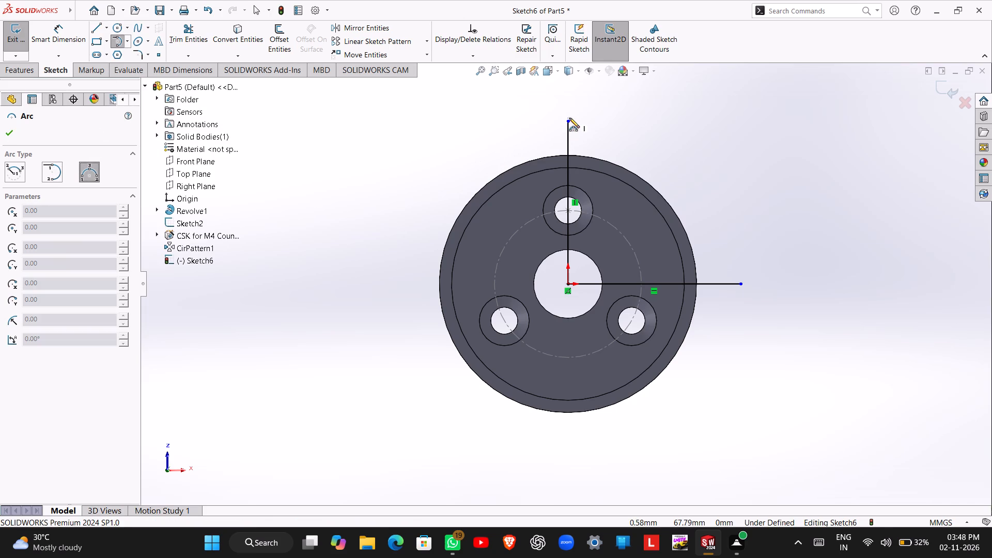
click(568, 121)
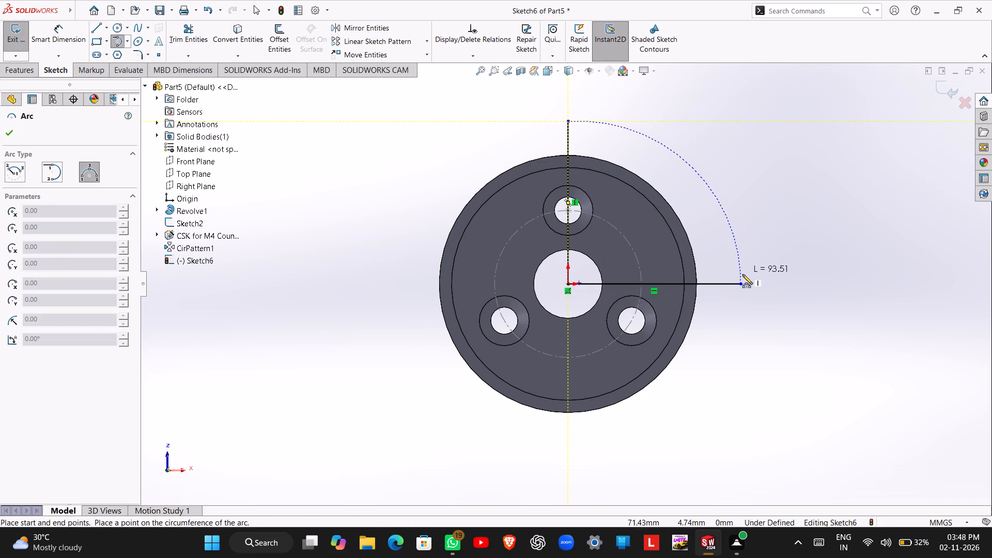
click(741, 284)
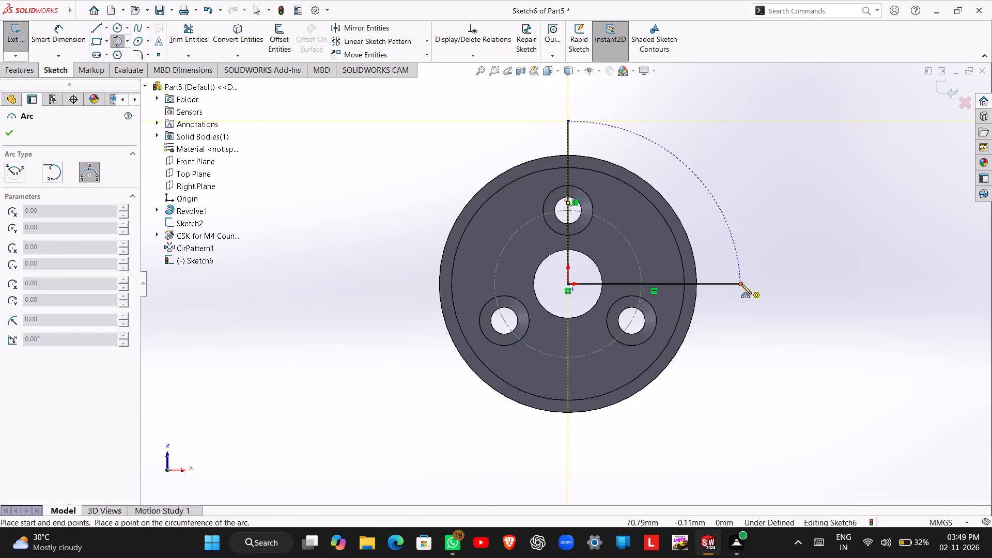
click(688, 150)
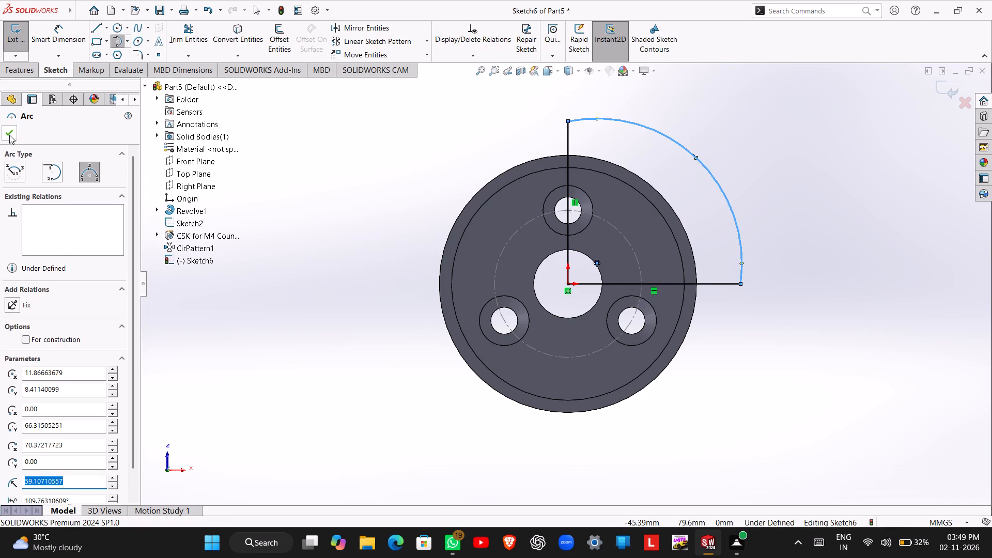
click(9, 135)
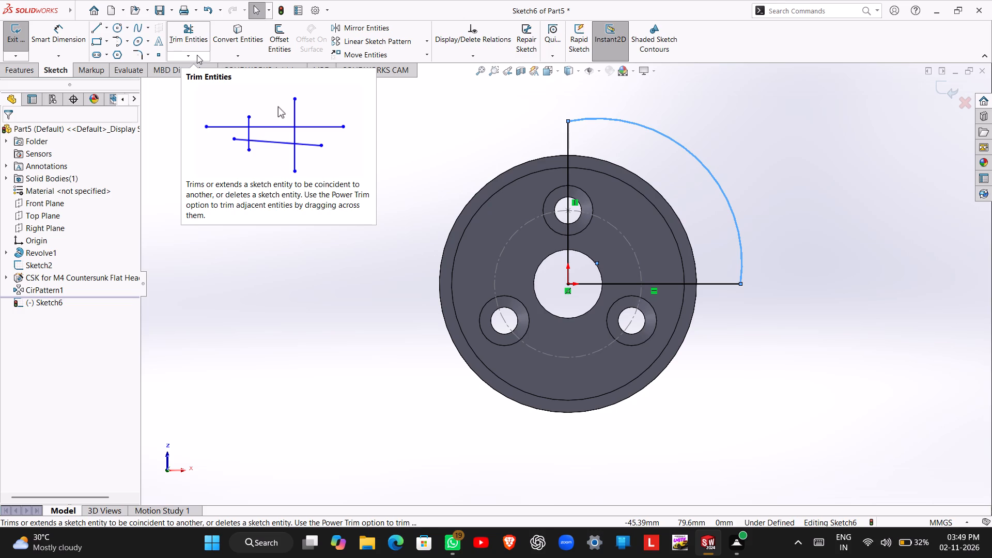
click(21, 40)
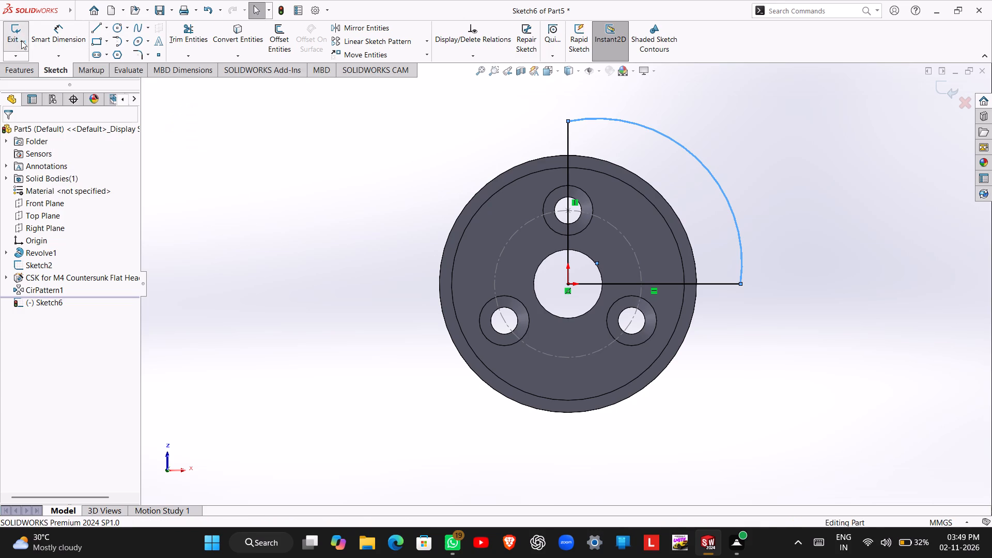
Cut-extrude the quarter-sector profile with the end condition Through All - Both.
click(165, 40)
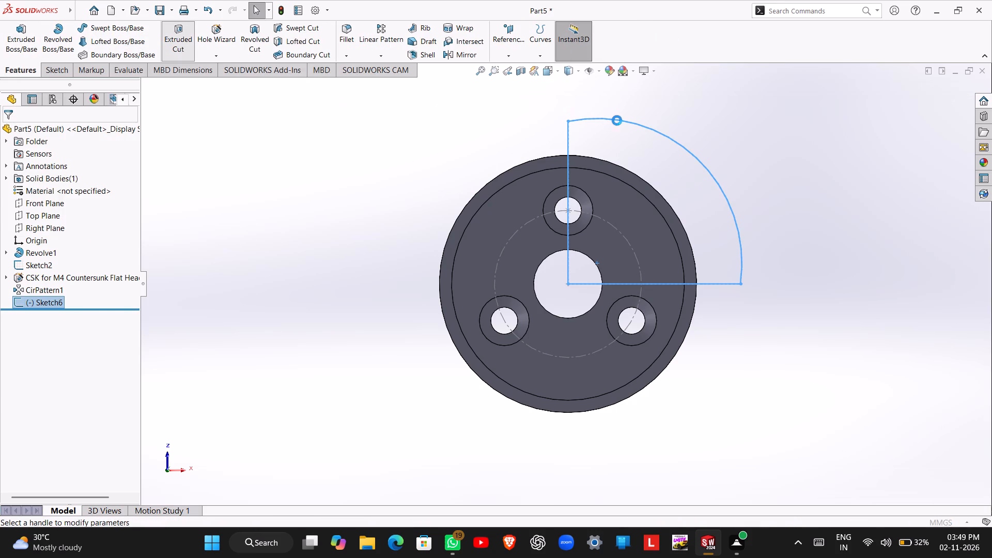
middle_drag(676, 143, 617, 169)
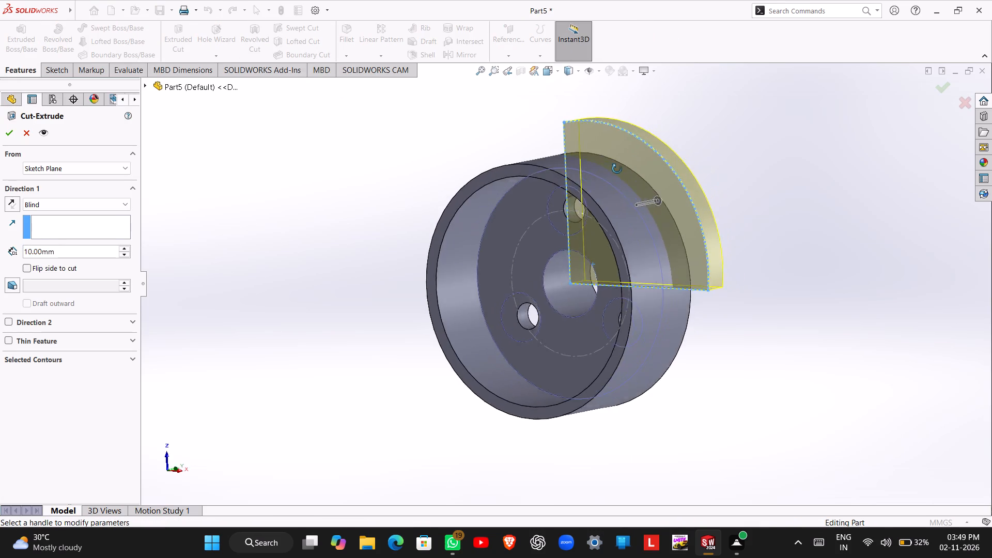
middle_drag(617, 169, 601, 177)
click(101, 198)
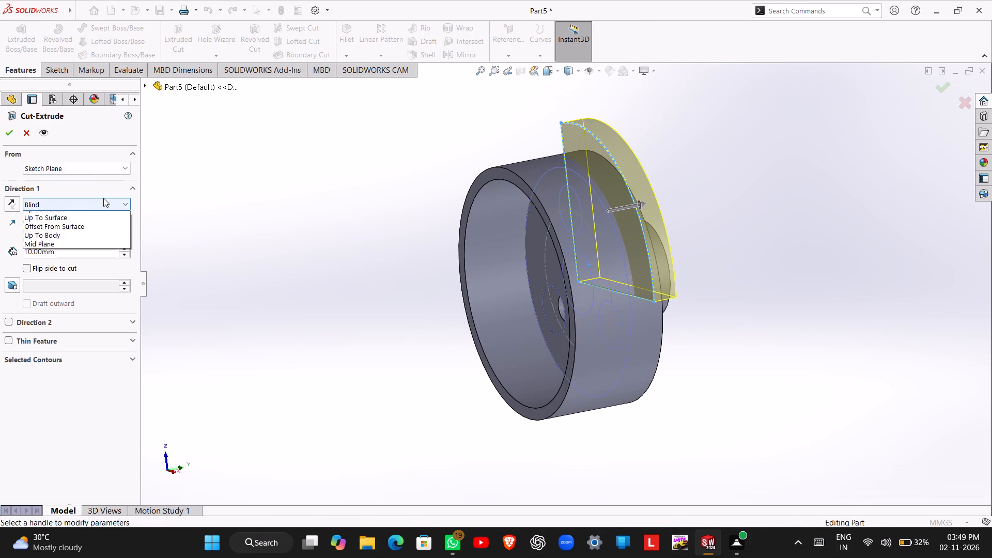
click(92, 226)
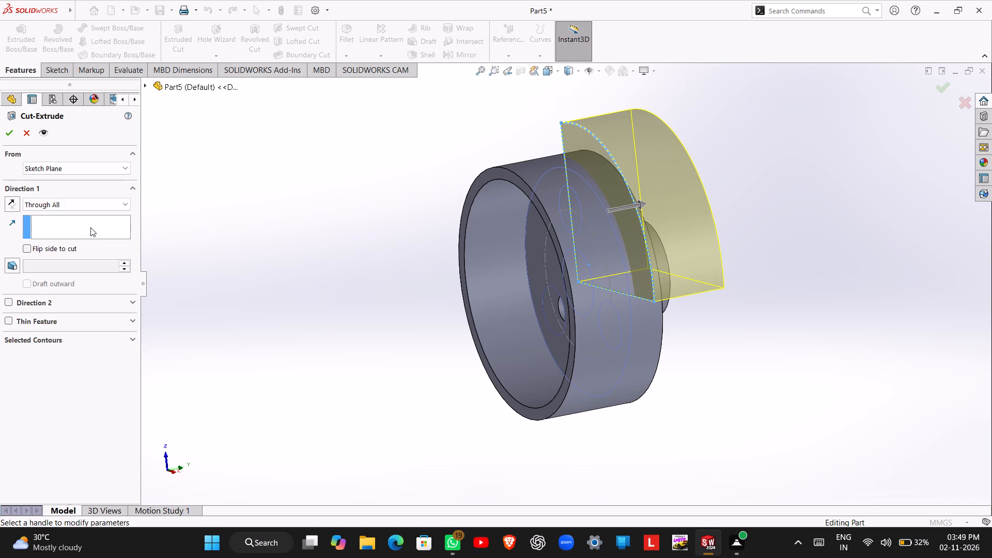
click(87, 208)
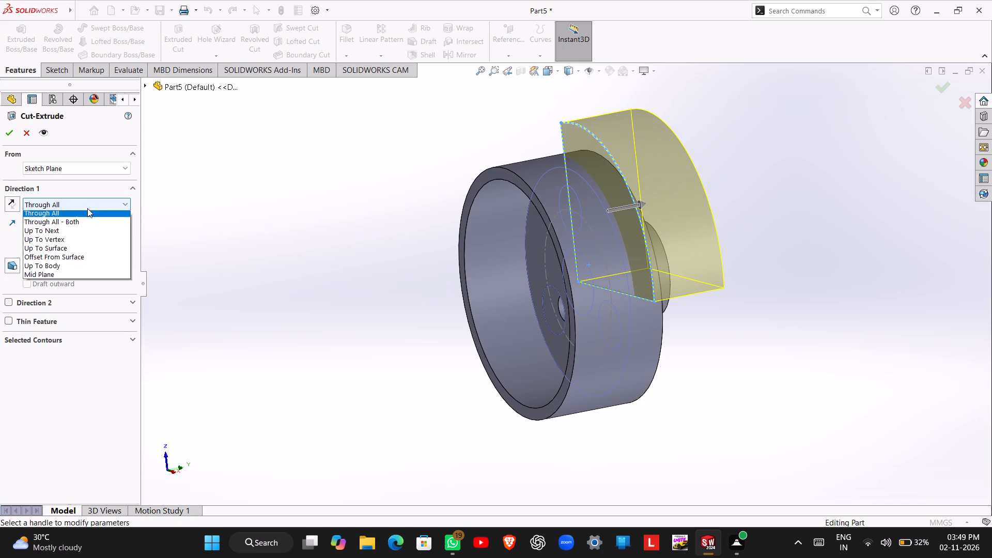
click(90, 231)
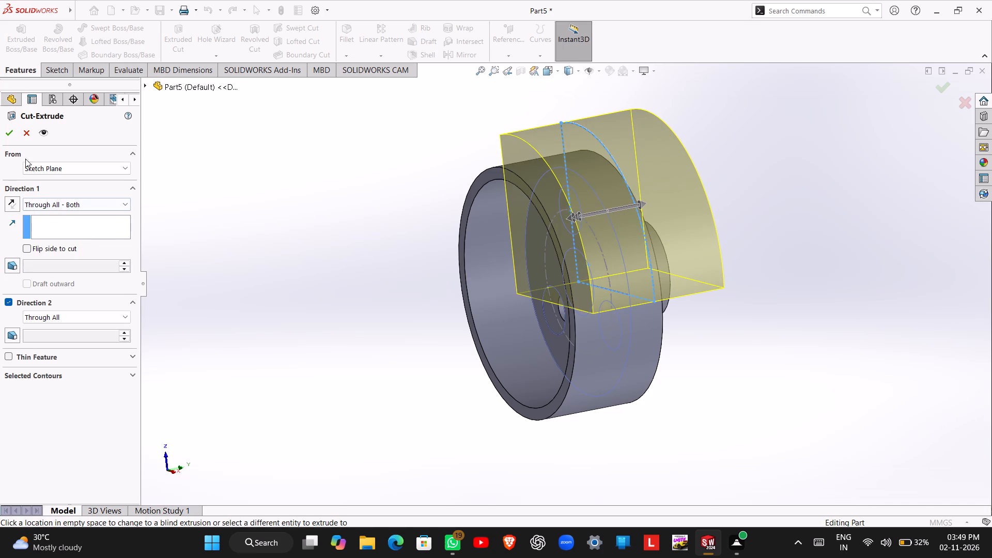
click(13, 129)
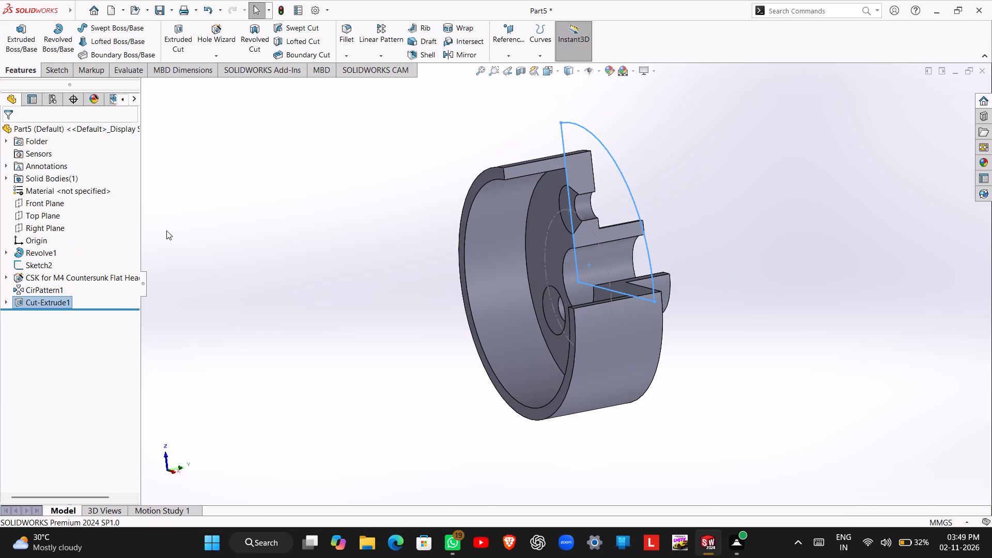
Hide the sketch containing the 60 mm construction circle.
middle_drag(190, 233, 261, 199)
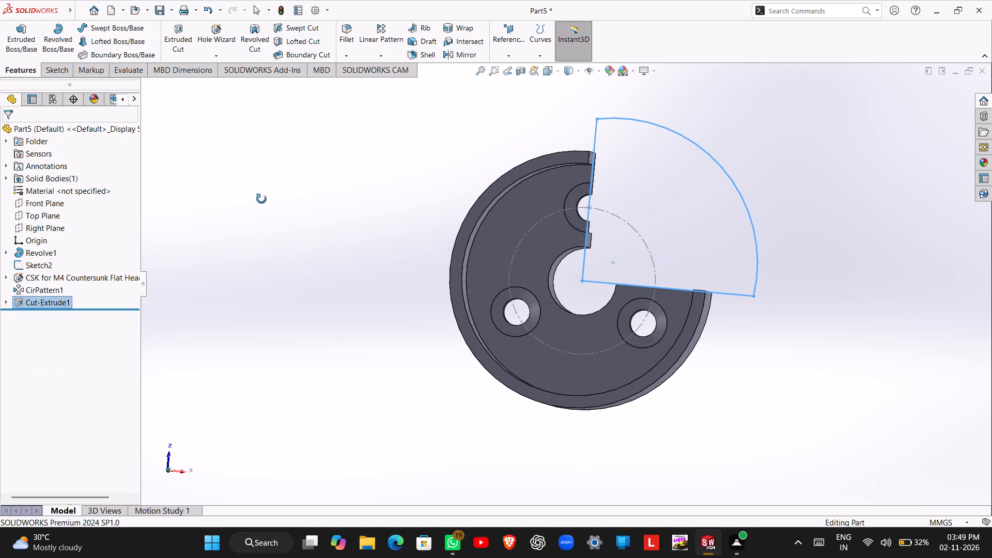
middle_drag(261, 199, 240, 225)
click(173, 262)
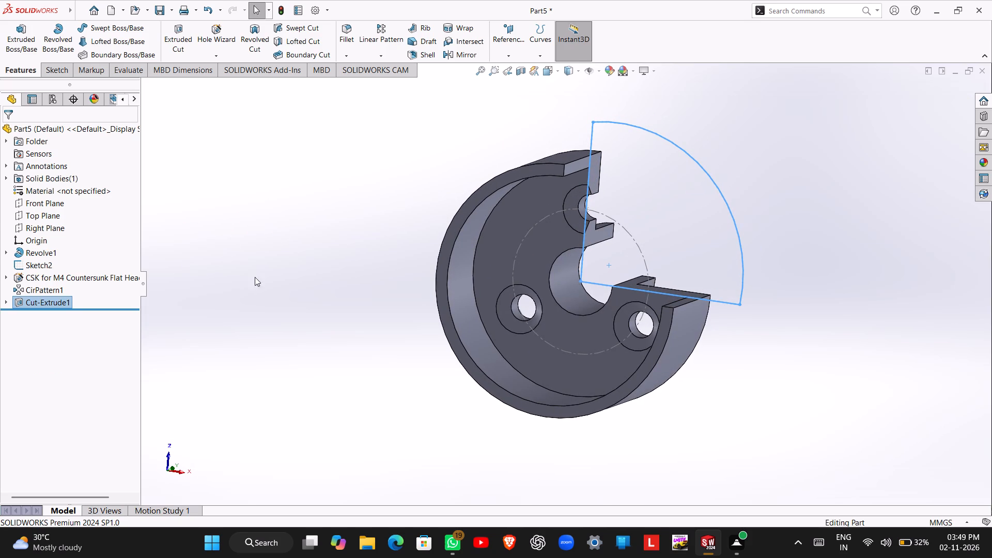
key(space)
click(398, 307)
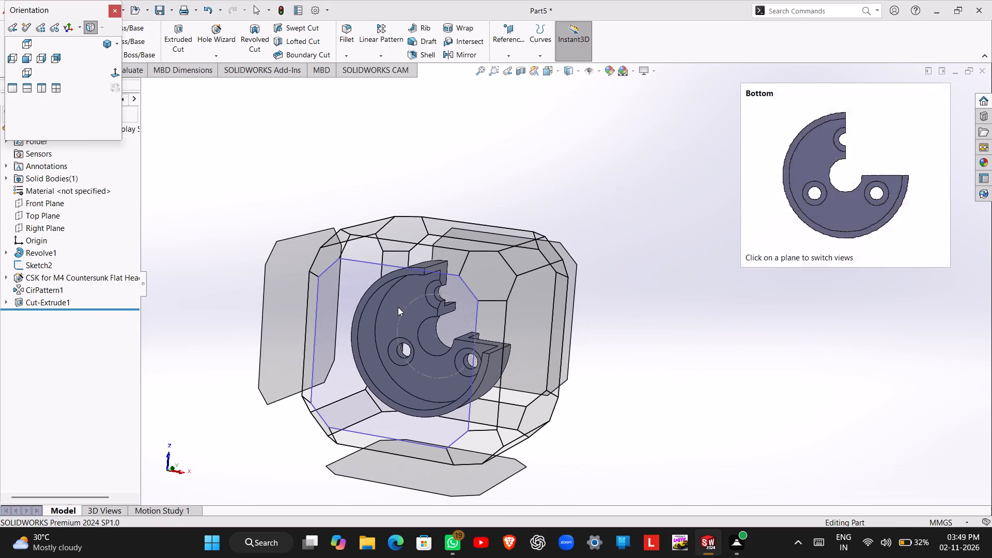
scroll(518, 290, up, 1)
middle_drag(580, 188, 555, 197)
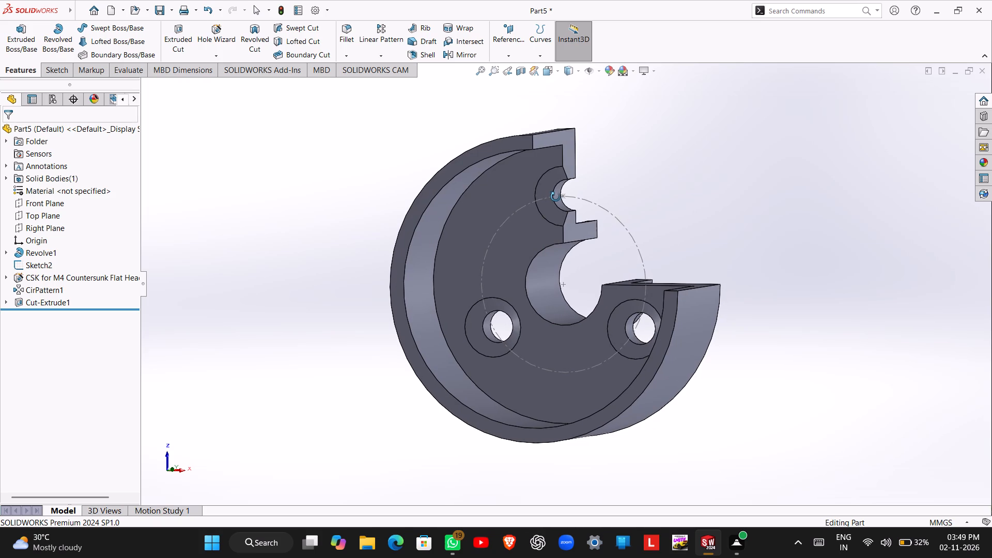
middle_drag(555, 197, 553, 199)
click(581, 199)
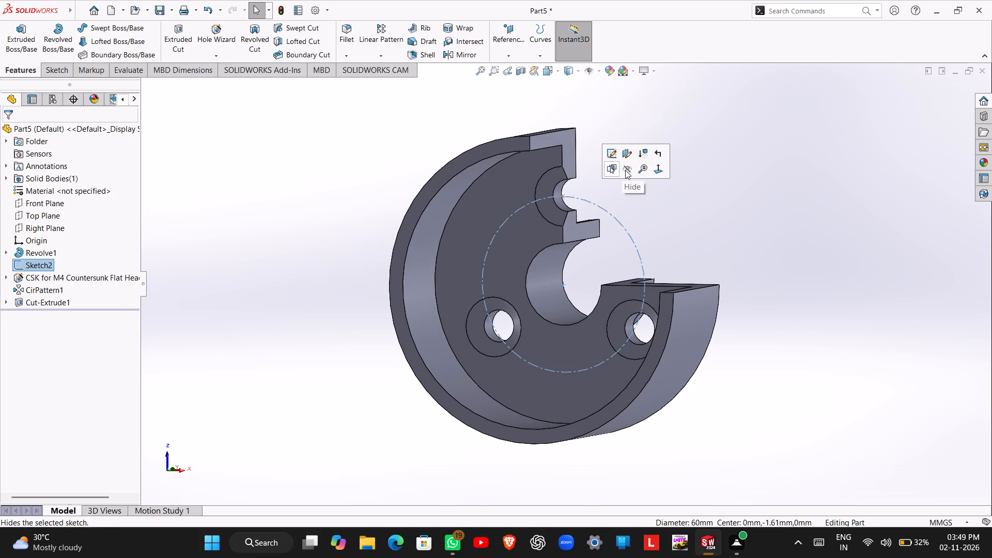
click(625, 170)
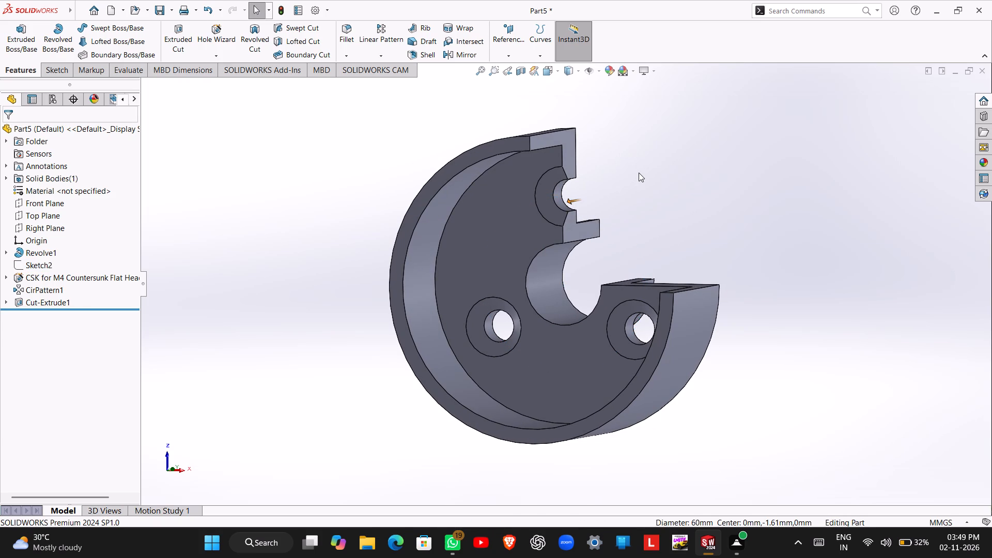
Save the part in the Documents folder as Special Bed.
middle_drag(639, 173, 634, 198)
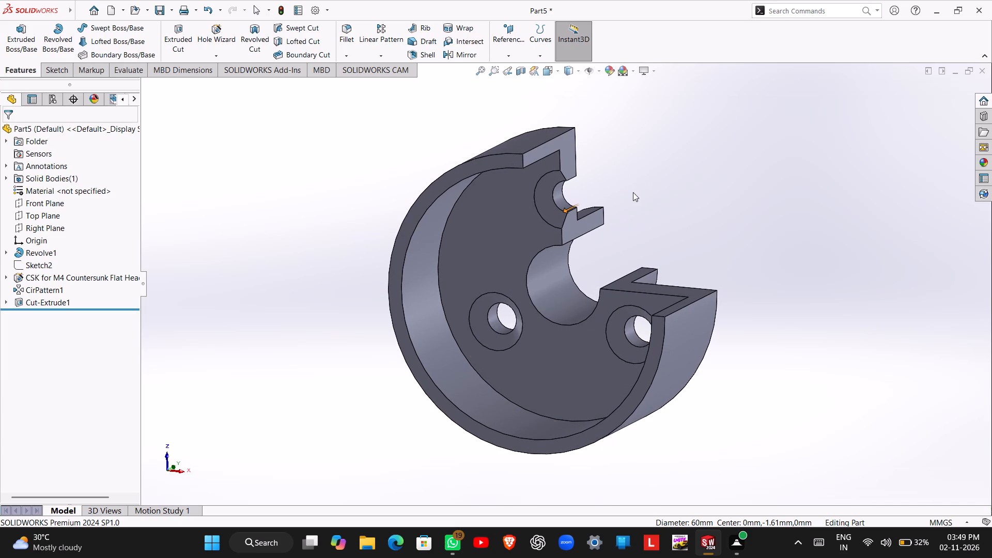
click(163, 12)
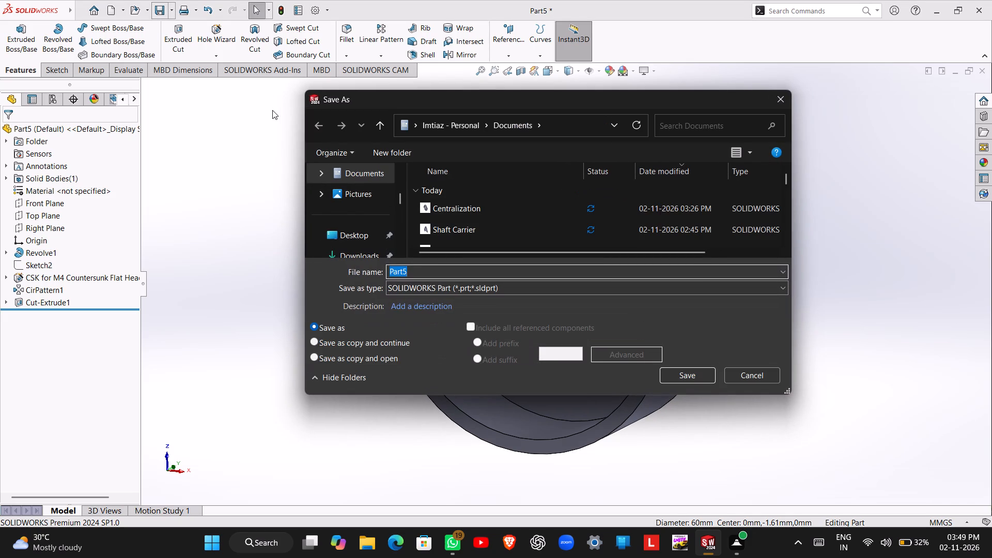
text(Pe)
key(BackSpace)
key(BackSpace)
key(shift+s)
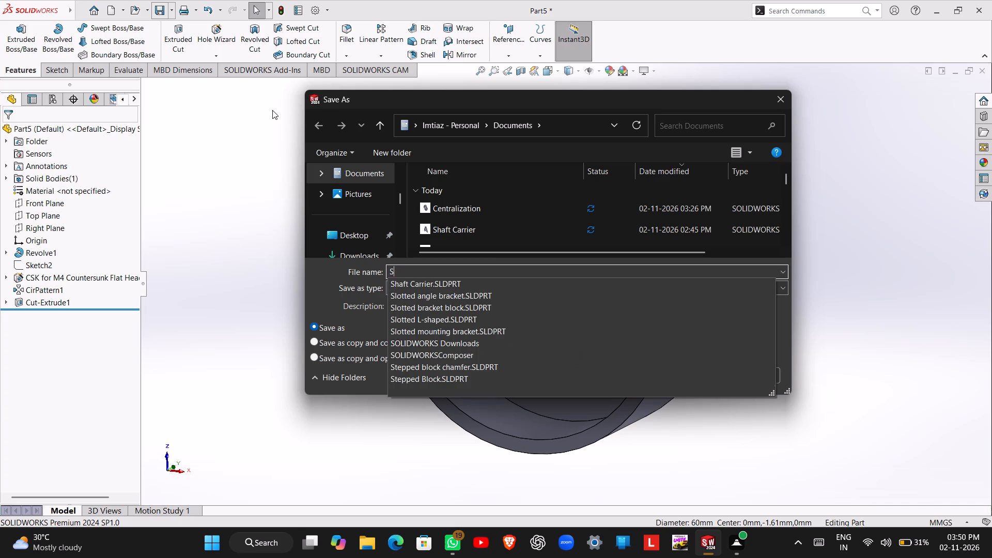
text(pecial)
key(space)
text(Bed)
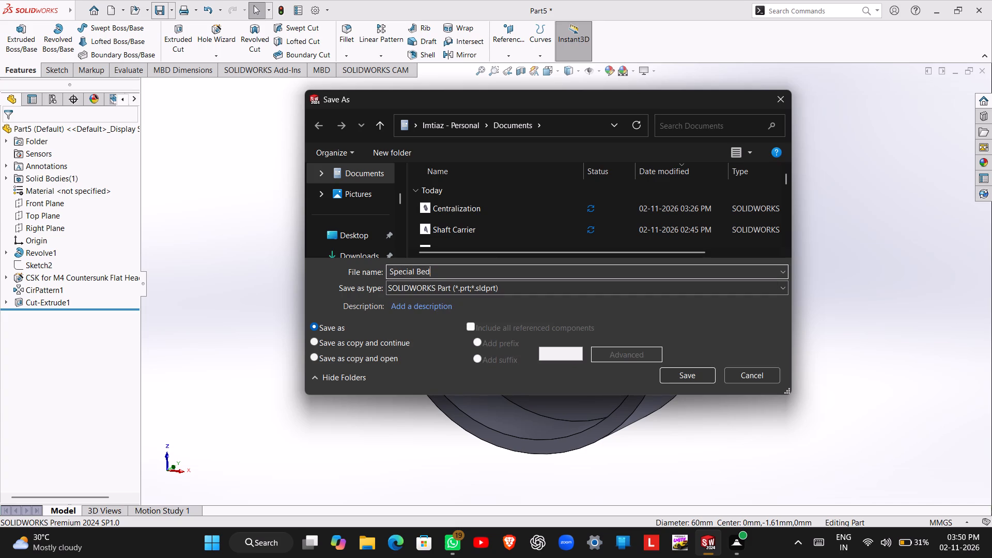
click(688, 375)
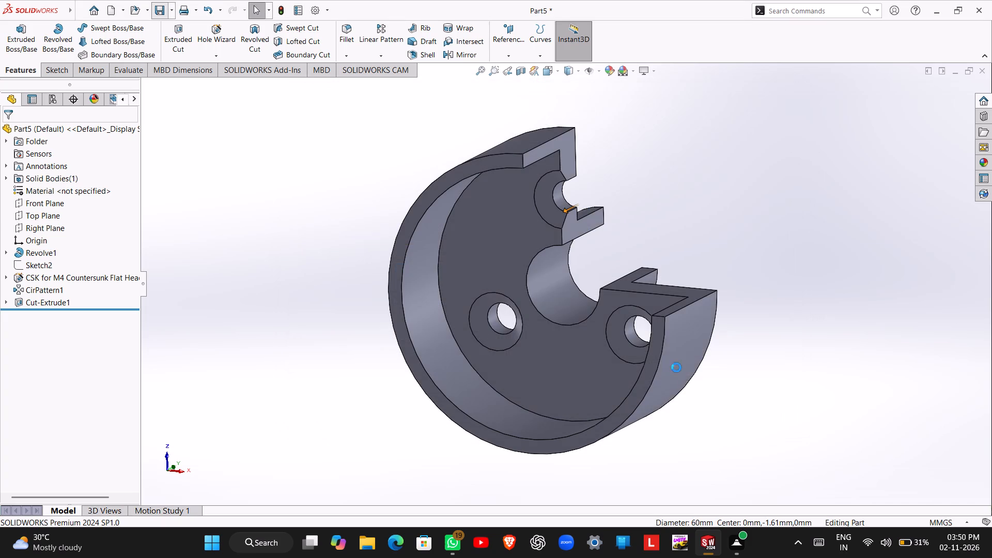